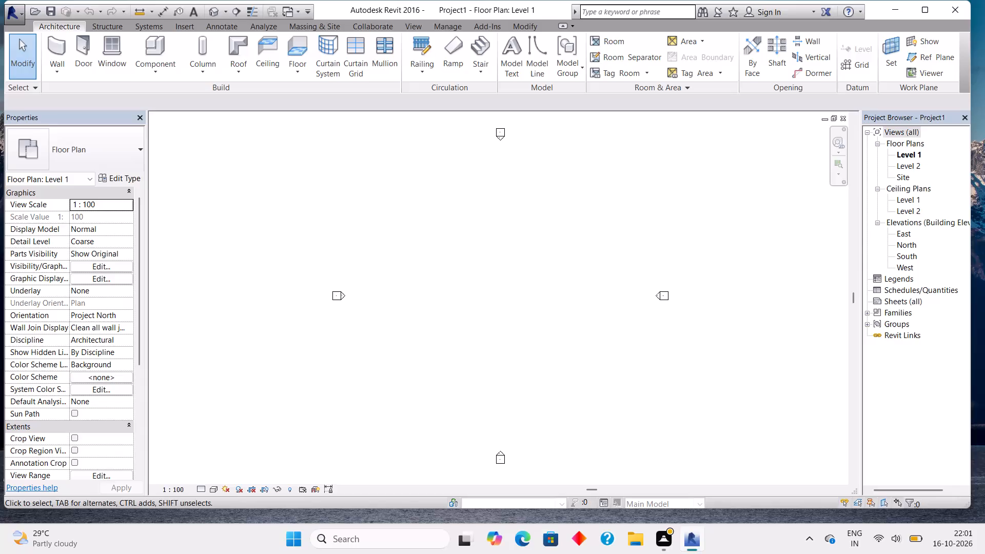
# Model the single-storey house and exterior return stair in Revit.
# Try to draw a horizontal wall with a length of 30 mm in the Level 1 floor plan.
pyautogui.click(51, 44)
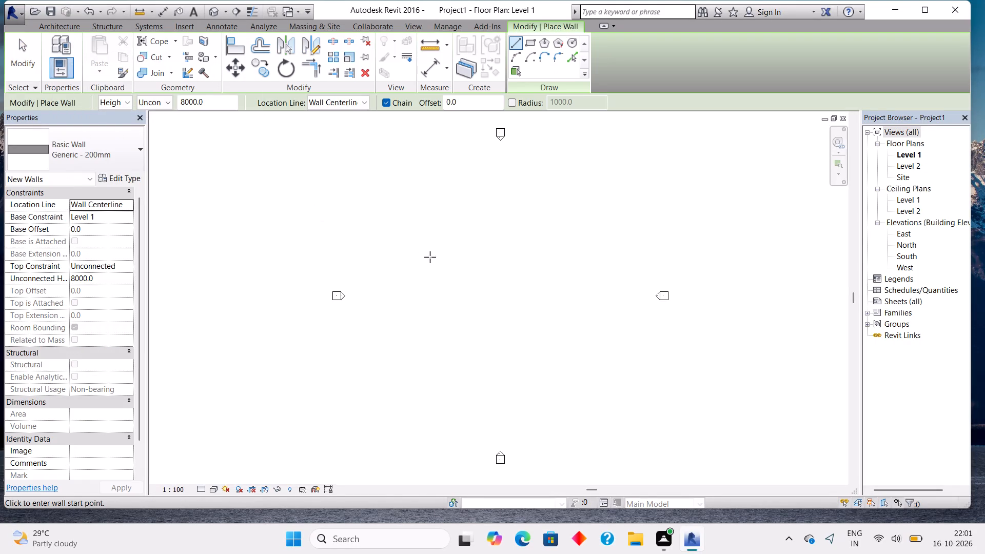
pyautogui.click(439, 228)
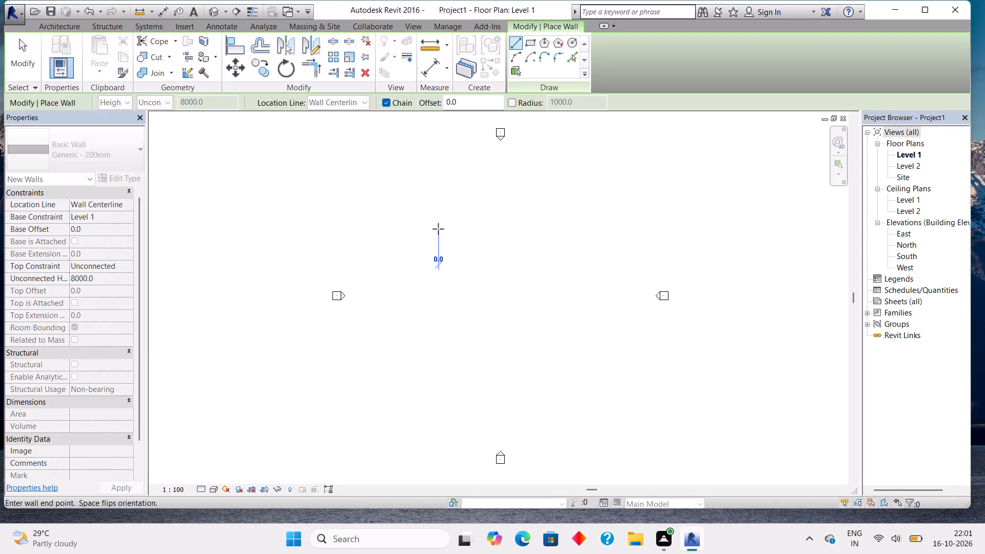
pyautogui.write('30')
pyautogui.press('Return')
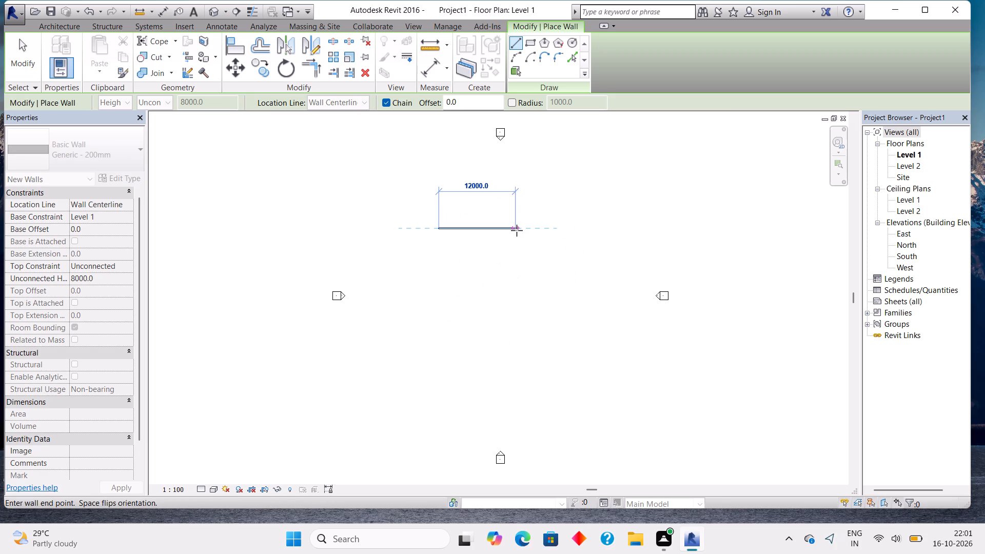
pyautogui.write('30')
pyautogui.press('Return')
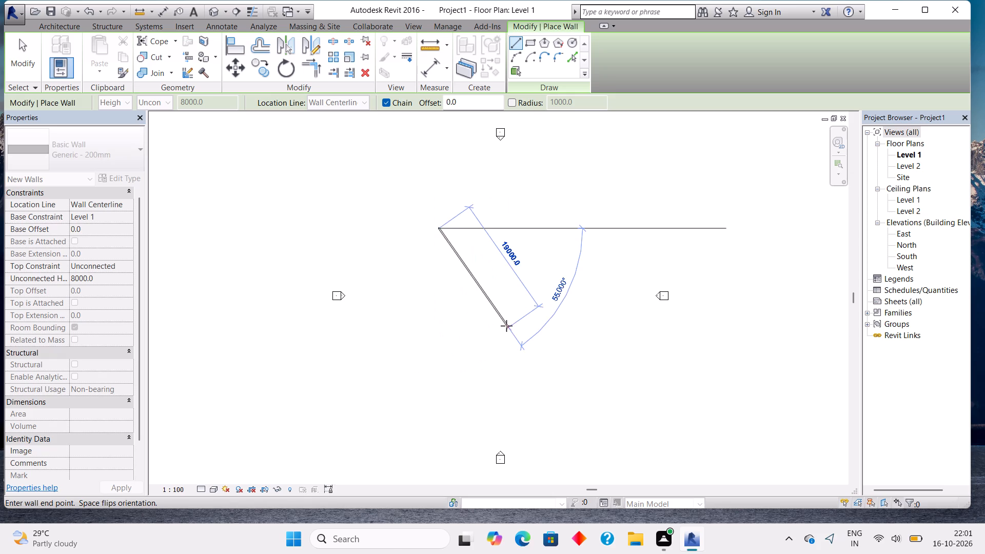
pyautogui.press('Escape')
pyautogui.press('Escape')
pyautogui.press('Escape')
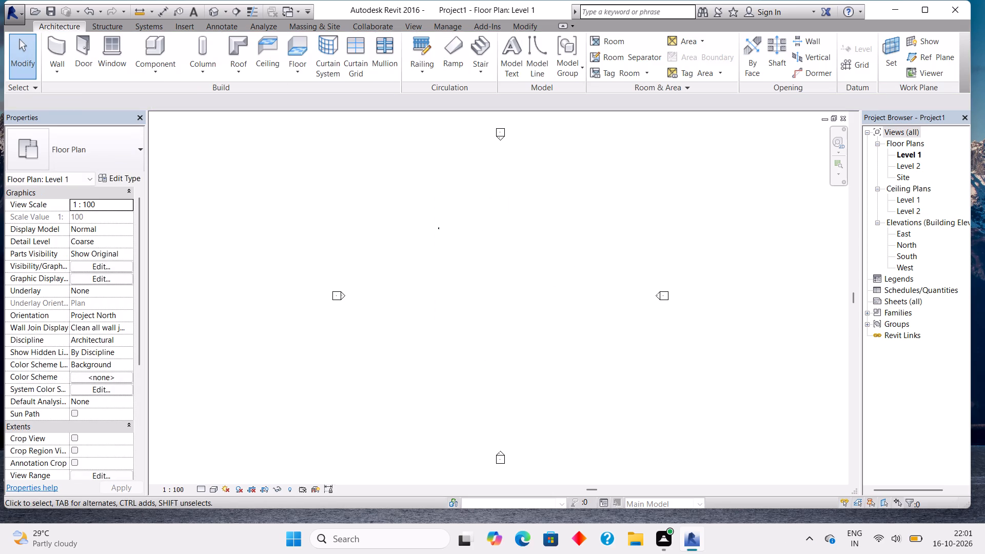
# Set the project's length units to feet and fractional inches.
pyautogui.write('UN')
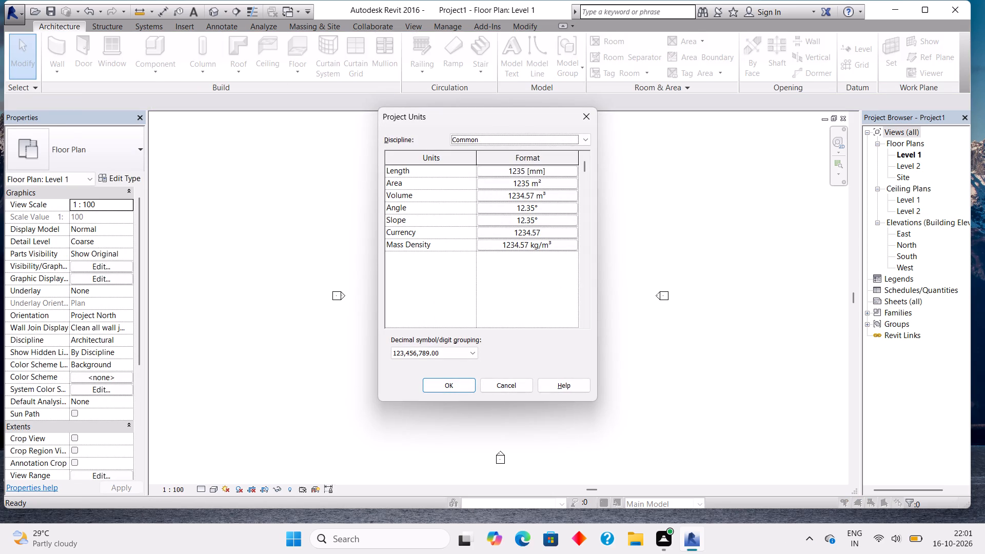
pyautogui.click(529, 171)
pyautogui.click(504, 196)
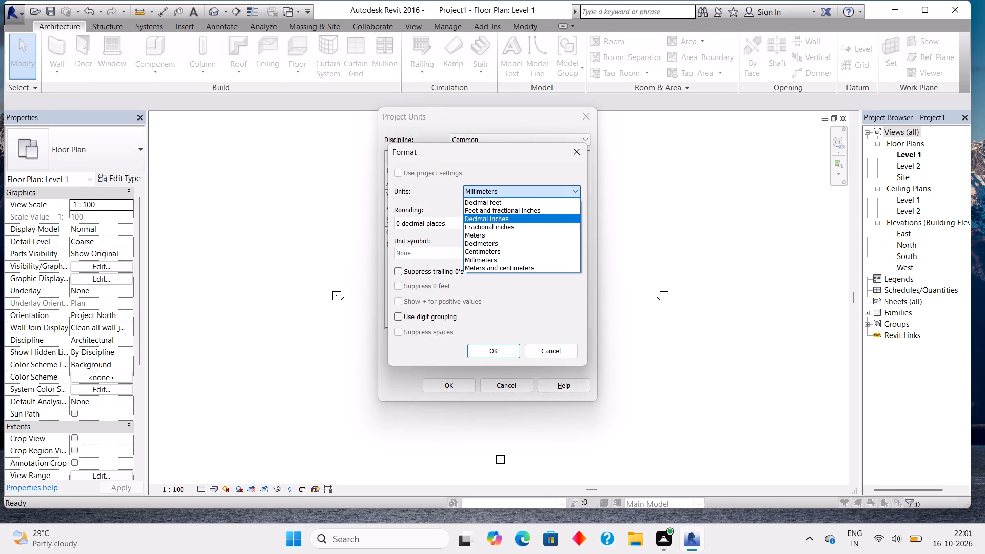
pyautogui.click(504, 210)
pyautogui.click(490, 351)
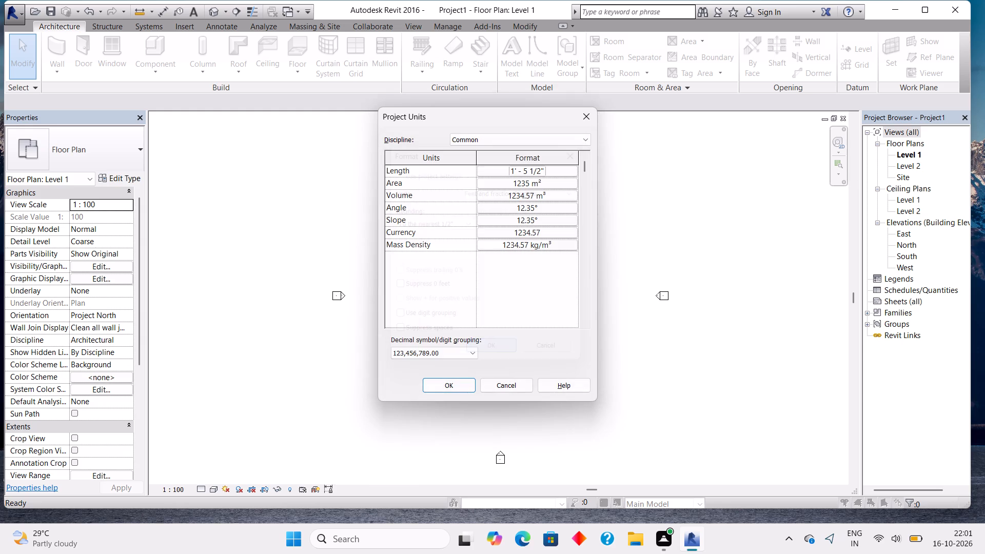
pyautogui.click(466, 387)
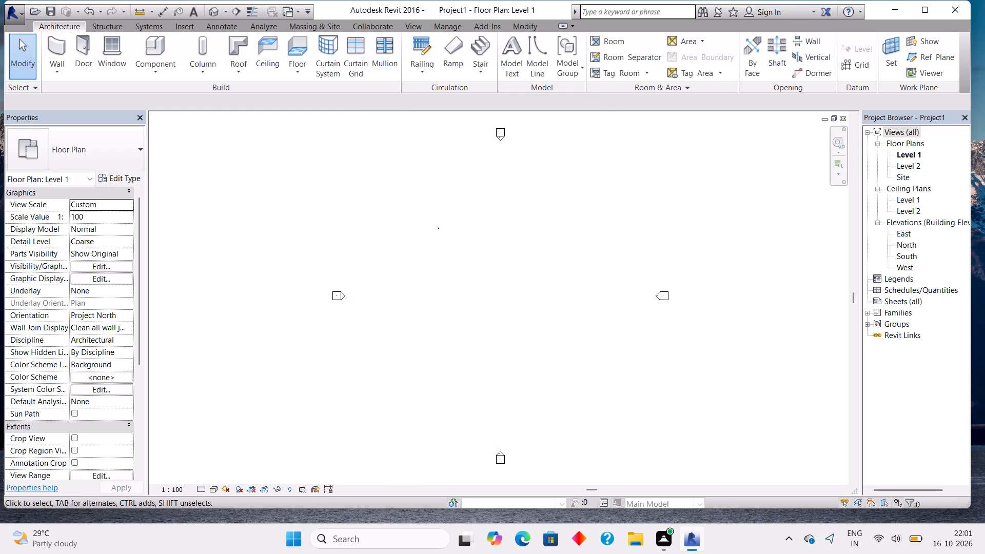
# Delete the tiny stray wall stub from the Level 1 floor plan.
pyautogui.scroll(6, 459, 229)
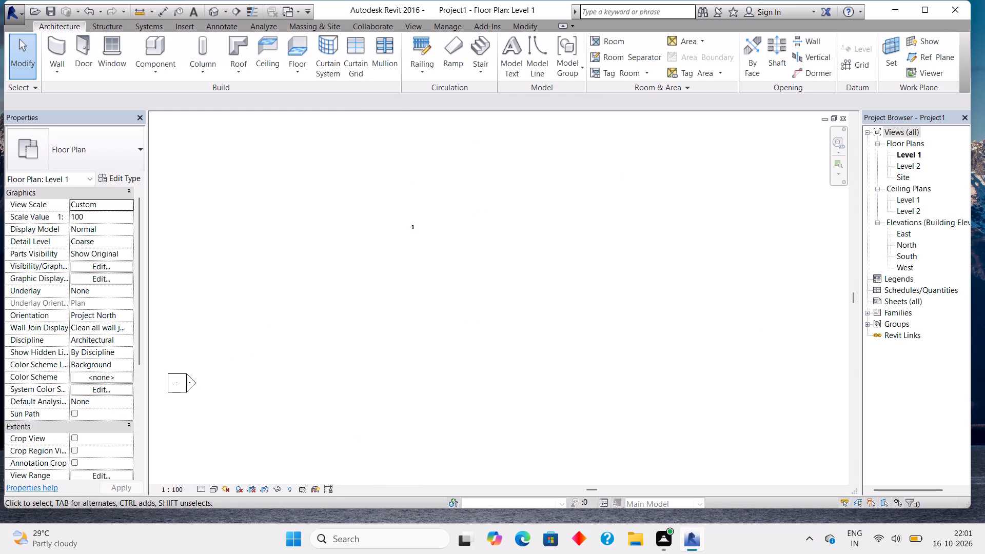
pyautogui.press('Escape')
pyautogui.click(408, 226)
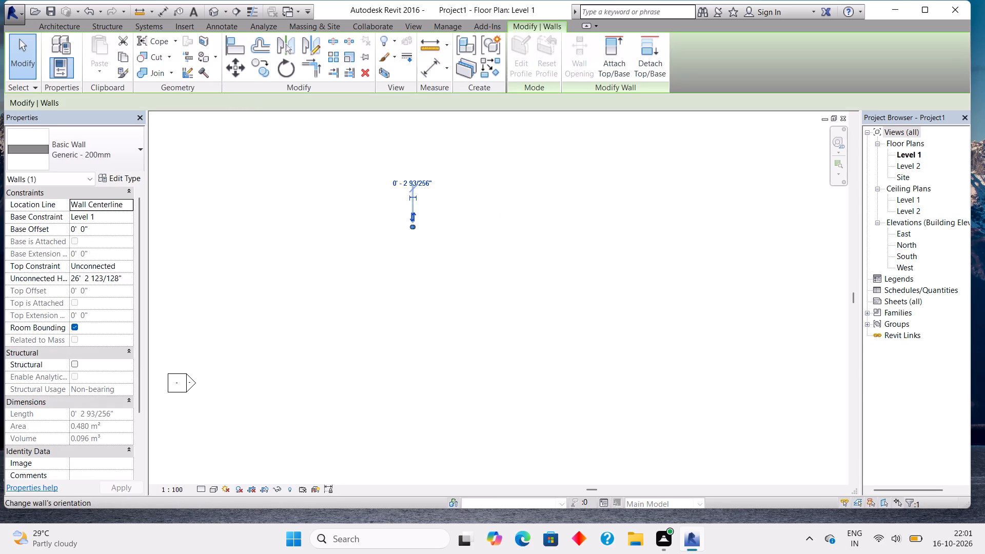
pyautogui.press('Delete')
# Draw a 30' horizontal Generic - 200mm wall in the northwest part of the area between the elevation markers.
pyautogui.scroll(-3, 498, 232)
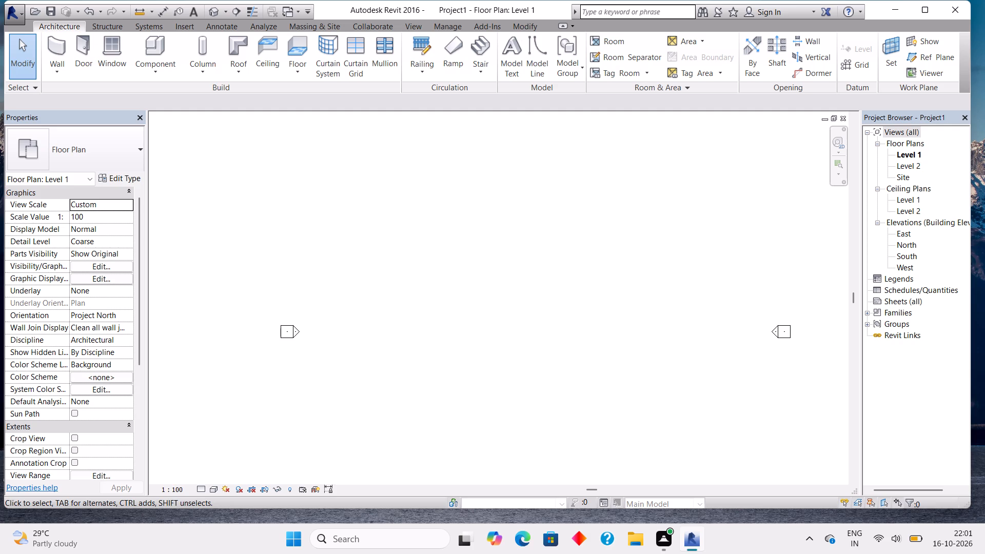
pyautogui.scroll(-4, 476, 229)
pyautogui.click(476, 229)
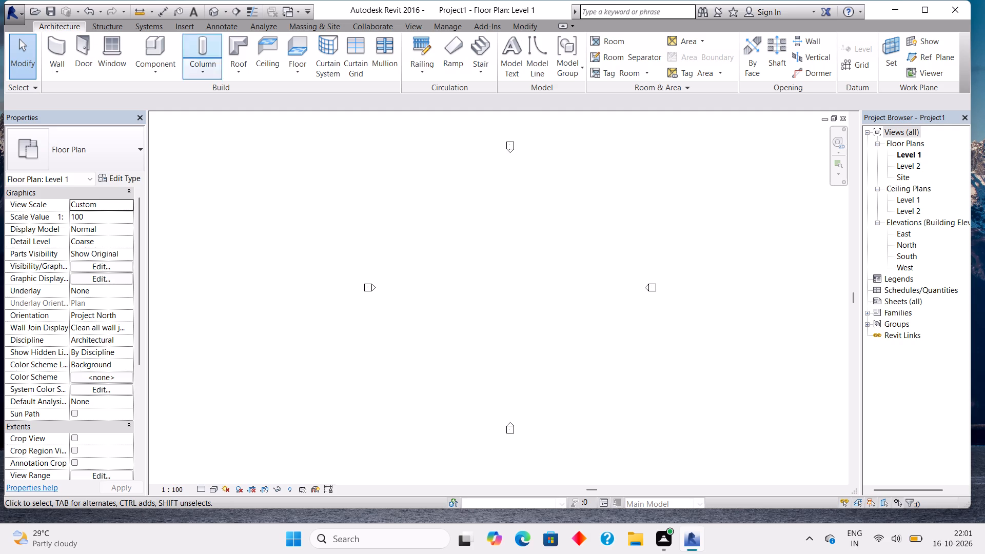
pyautogui.click(60, 42)
pyautogui.click(447, 212)
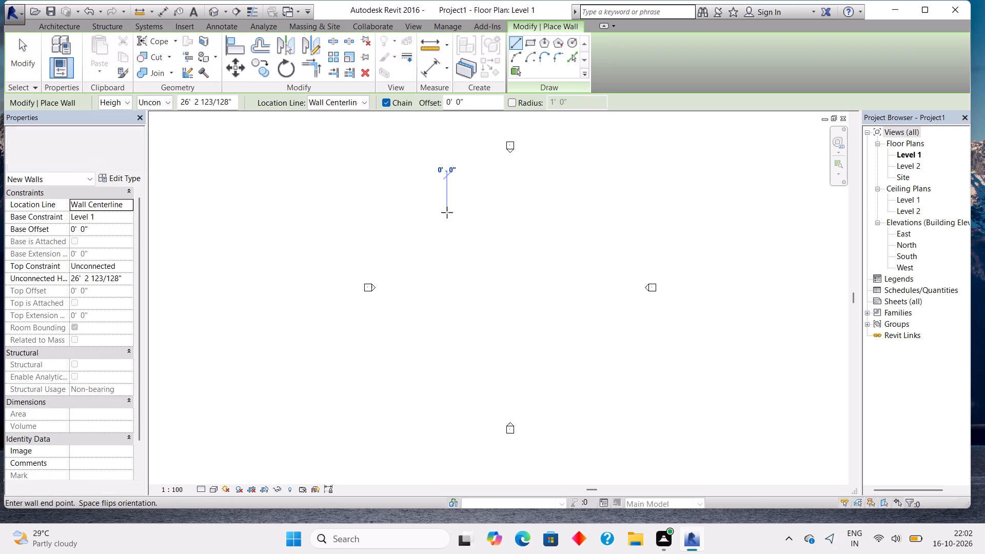
pyautogui.write('30')
pyautogui.press('Return')
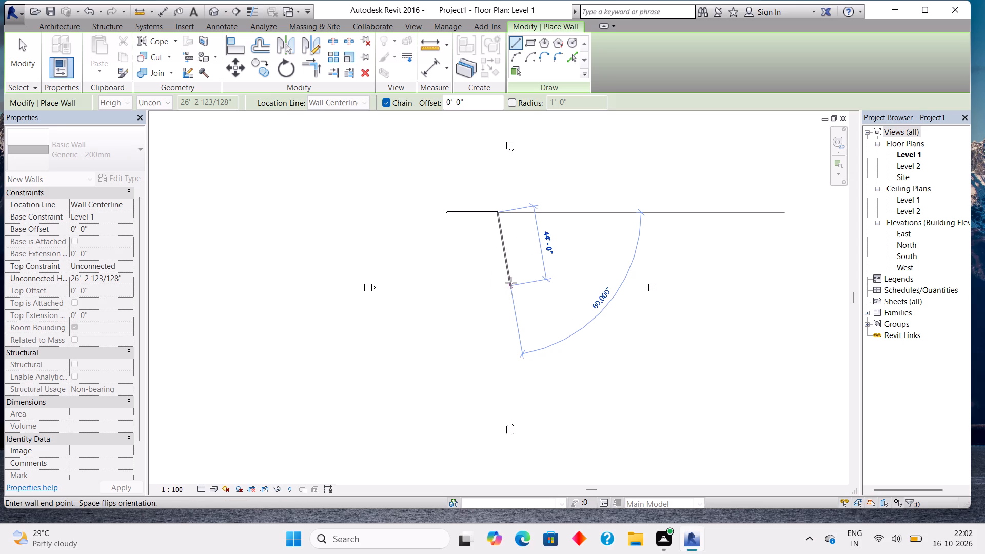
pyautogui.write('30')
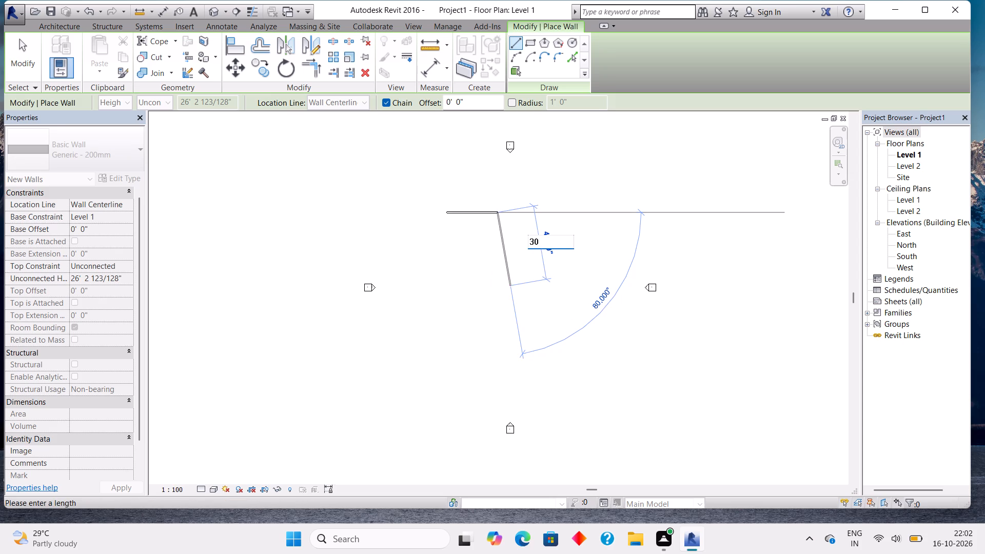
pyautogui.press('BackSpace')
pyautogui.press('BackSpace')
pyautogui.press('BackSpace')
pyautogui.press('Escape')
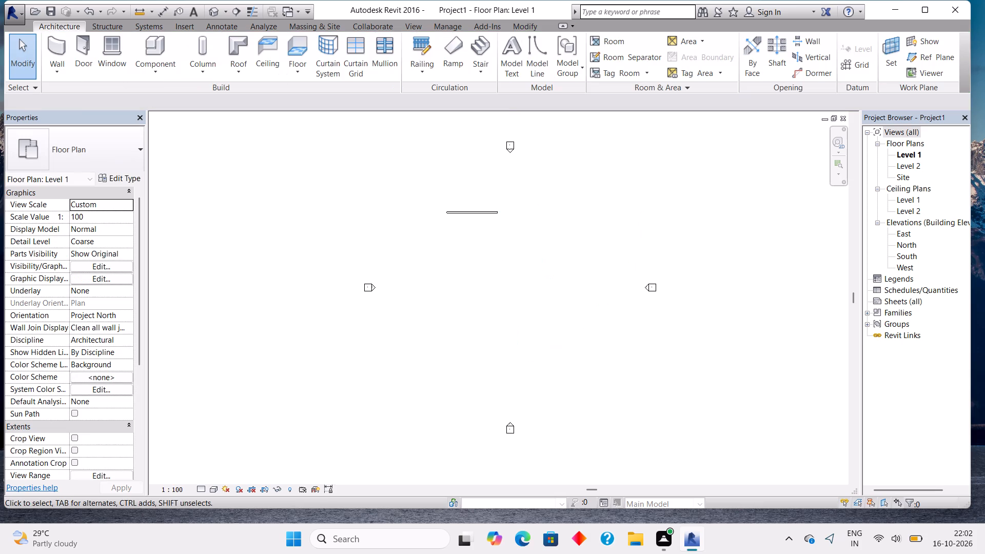
# From the wall's east end, draw a 30'-6" wall south, a 30' wall west, and a closing wall north to the start.
pyautogui.click(58, 52)
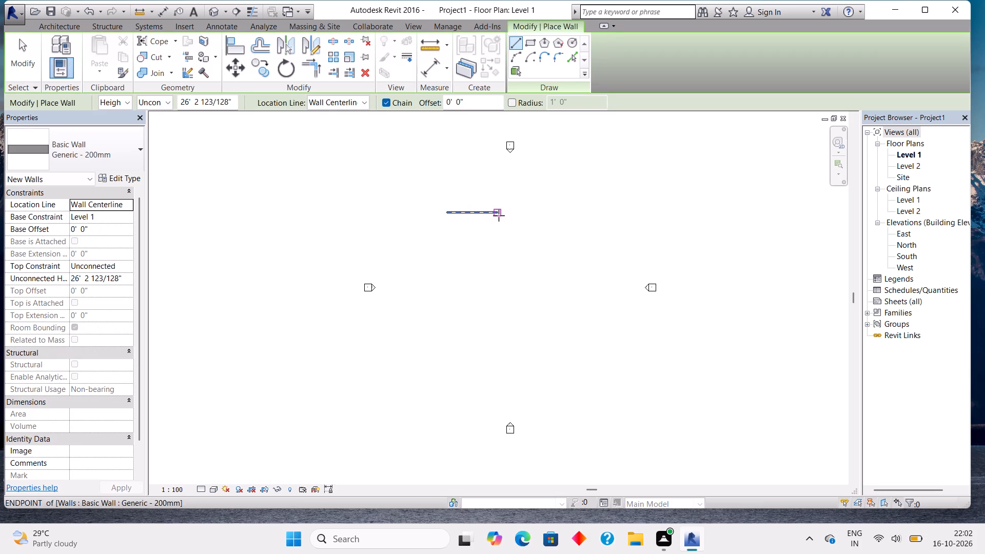
pyautogui.click(498, 214)
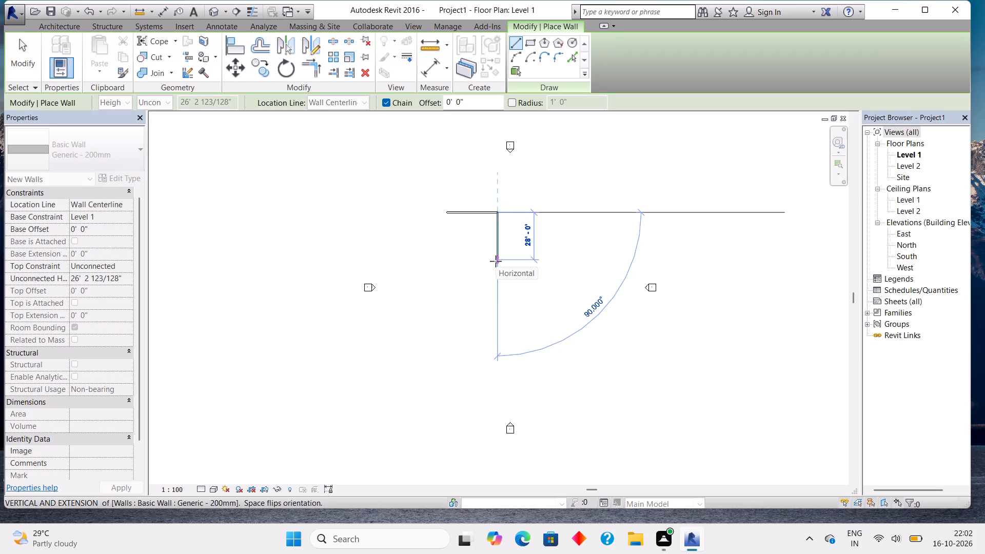
pyautogui.write('30')
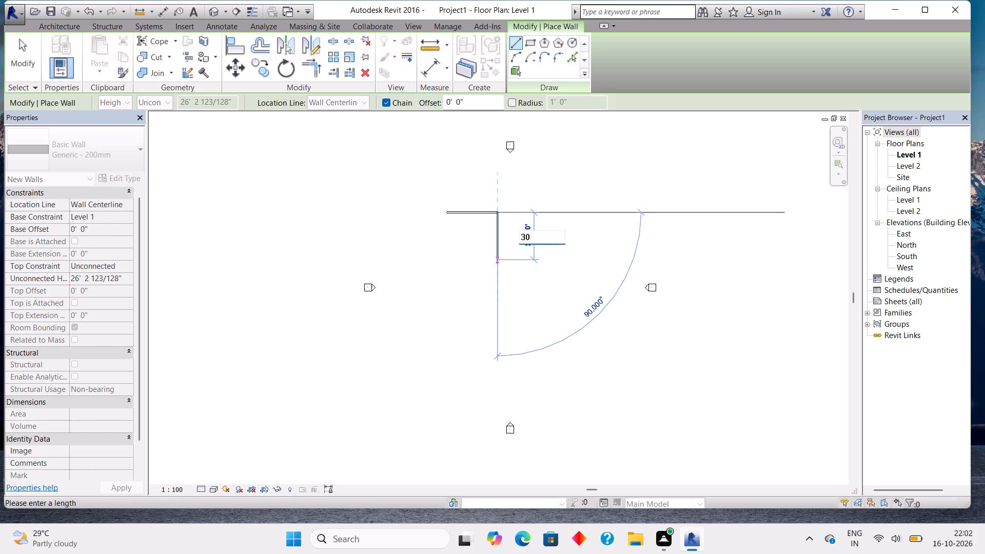
pyautogui.write("'6")
pyautogui.press('Return')
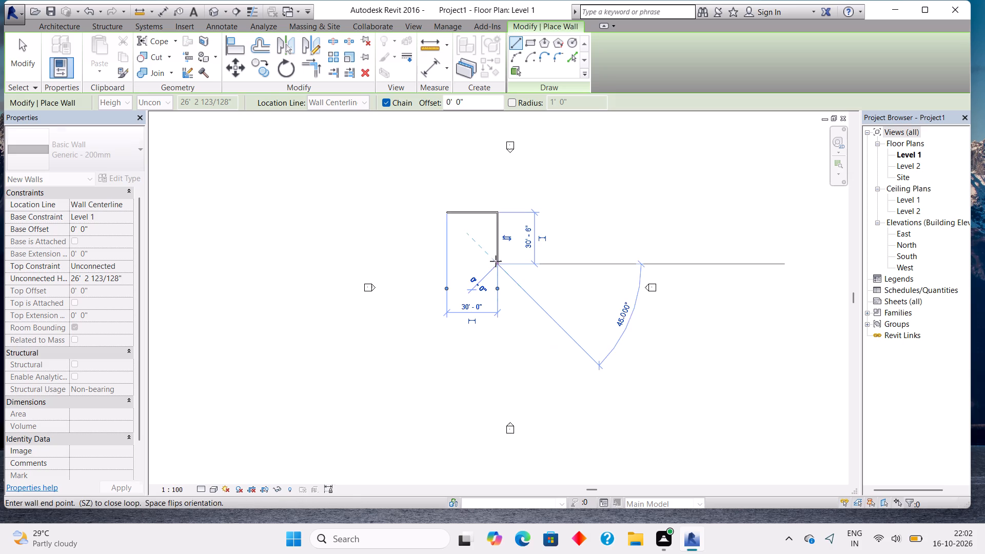
pyautogui.click(451, 260)
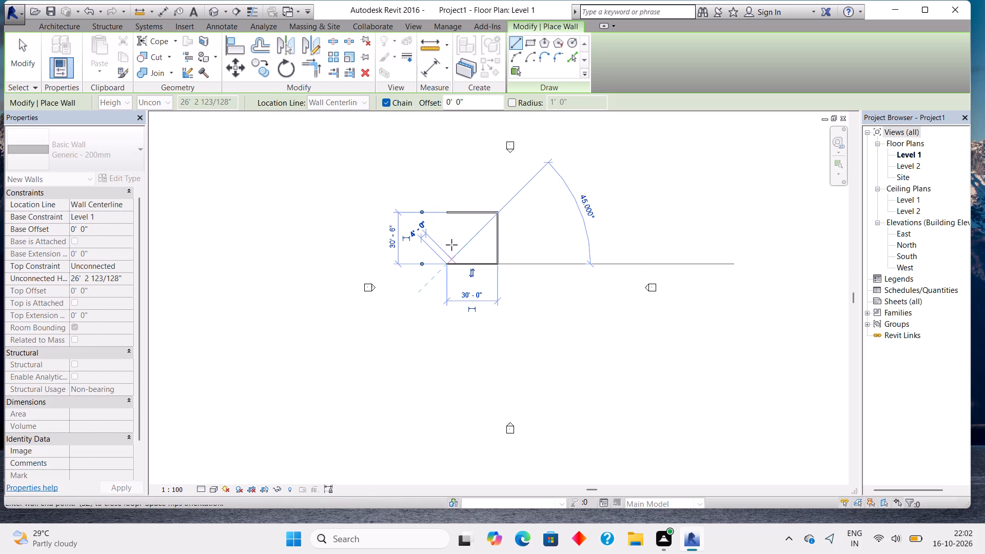
pyautogui.click(451, 213)
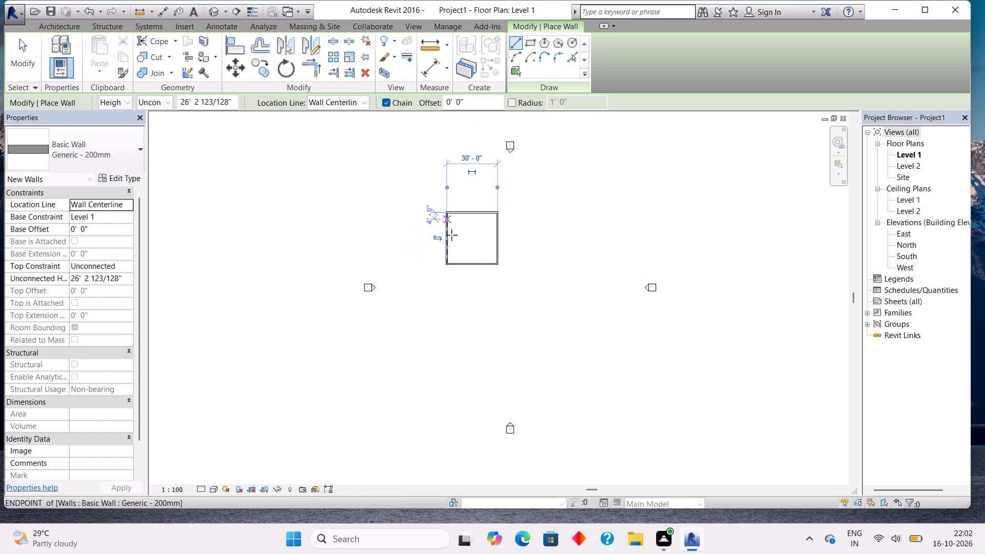
pyautogui.press('Escape')
# Draw two partition walls enclosing a room about 11' by 11' in the northwest corner of the building outline.
pyautogui.scroll(9, 468, 271)
pyautogui.moveTo(492, 170); pyautogui.dragTo(495, 231, button='middle')
pyautogui.middleClick(495, 232)
pyautogui.scroll(3, 496, 232)
pyautogui.scroll(-1, 494, 245)
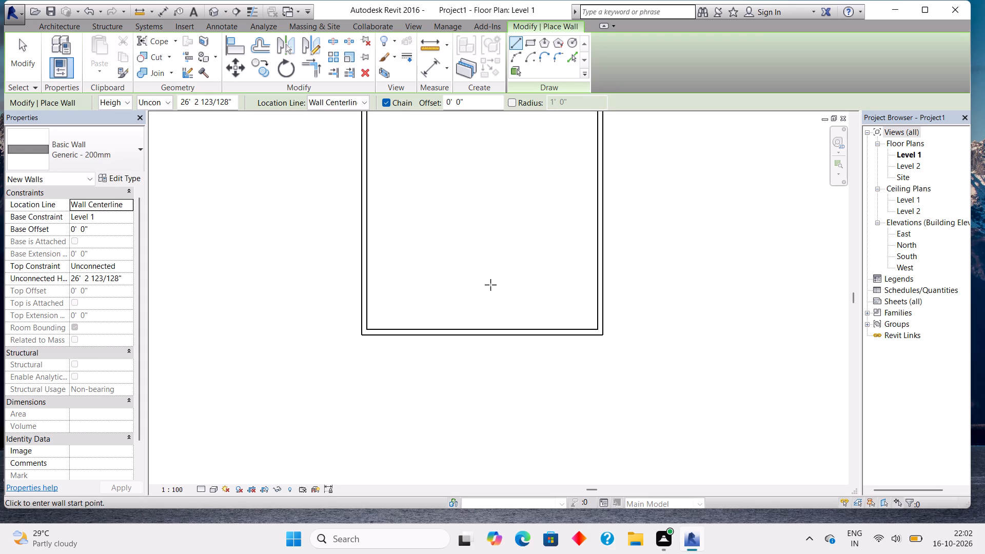
pyautogui.moveTo(489, 240); pyautogui.dragTo(501, 311, button='middle')
pyautogui.moveTo(482, 248); pyautogui.dragTo(490, 287, button='middle')
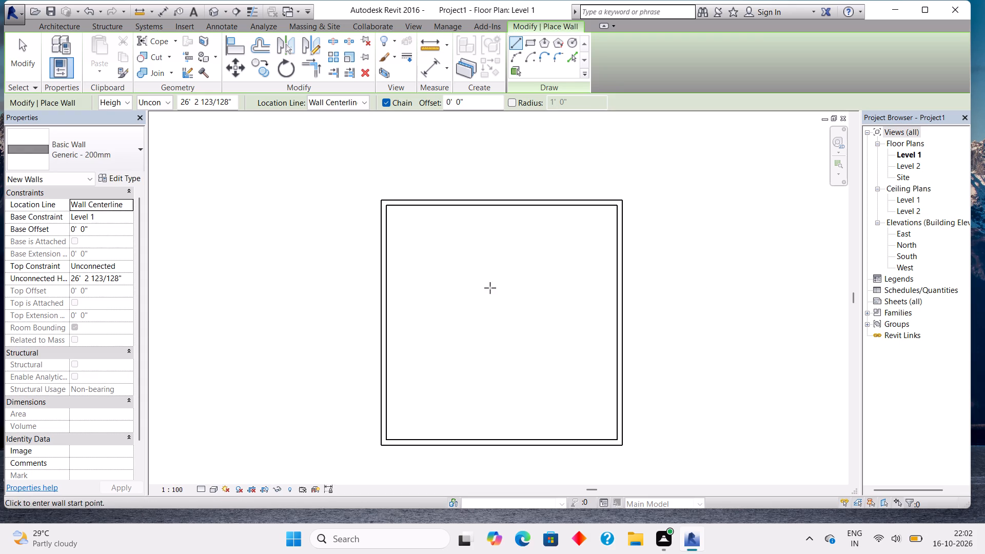
pyautogui.click(65, 29)
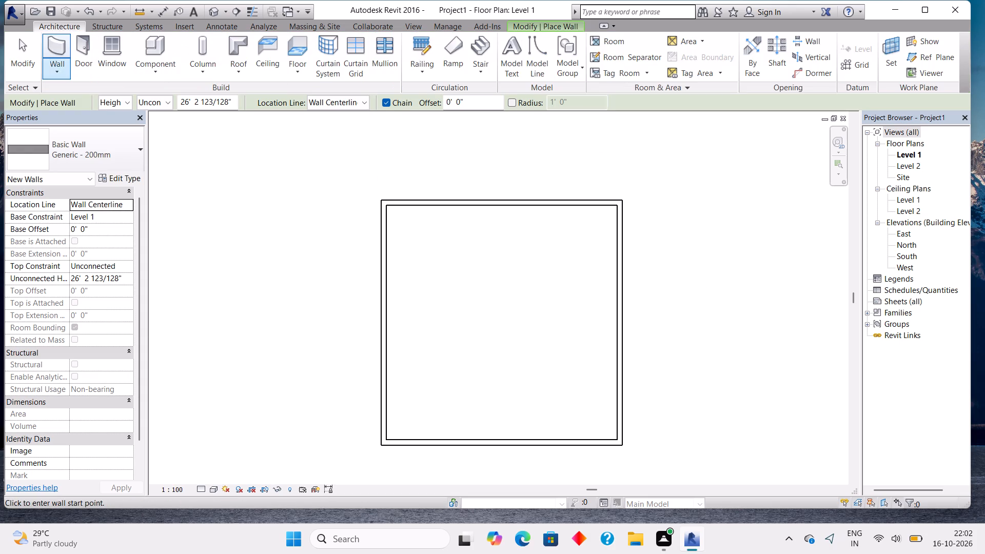
pyautogui.click(49, 45)
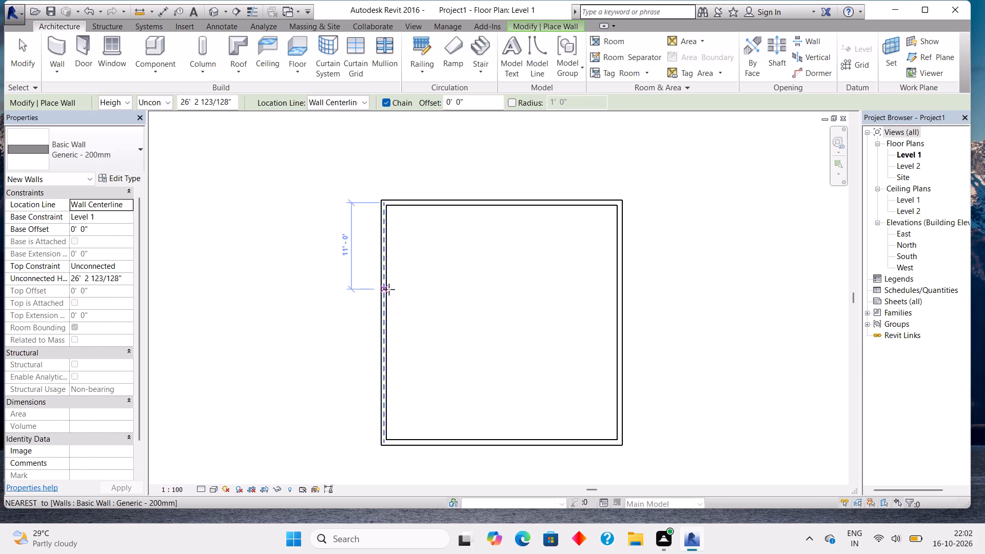
pyautogui.click(389, 289)
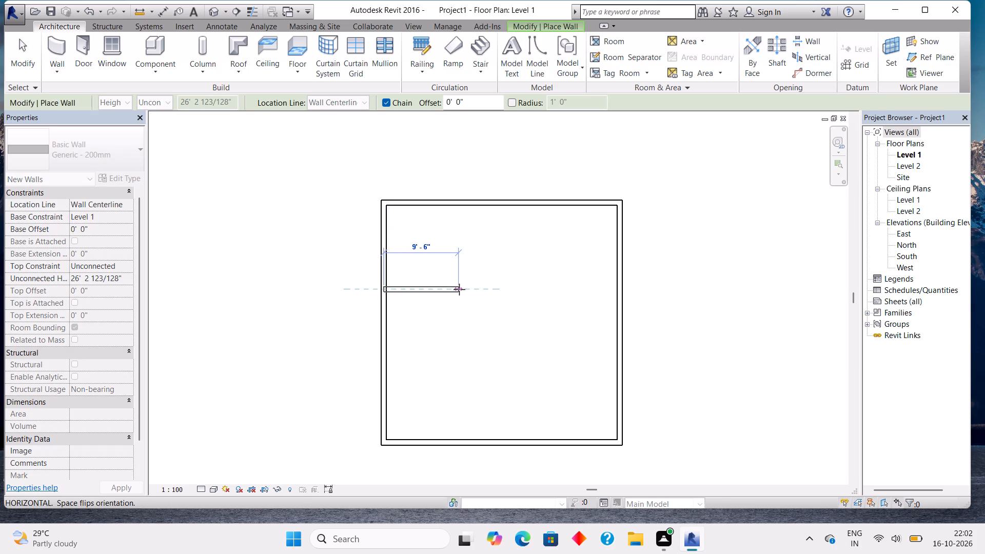
pyautogui.click(471, 290)
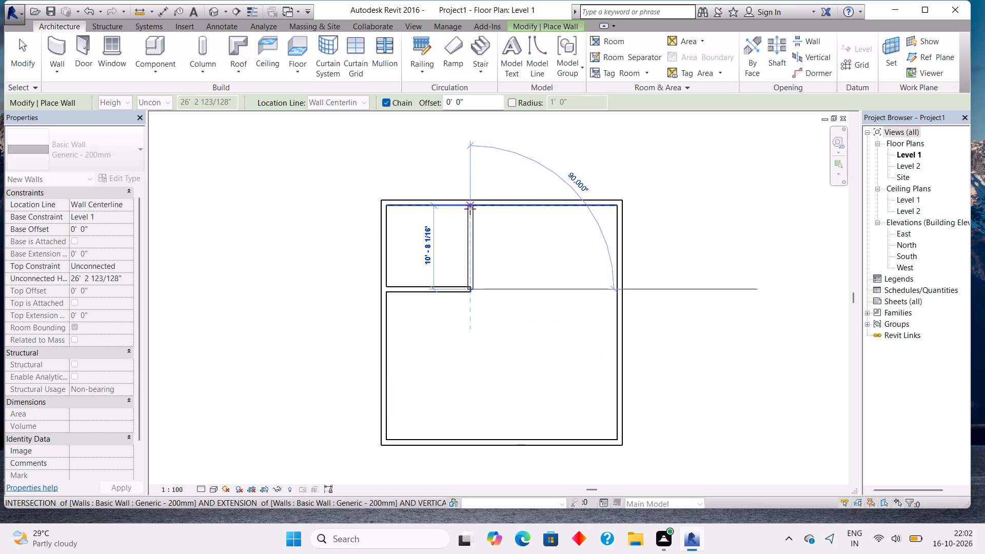
pyautogui.click(470, 208)
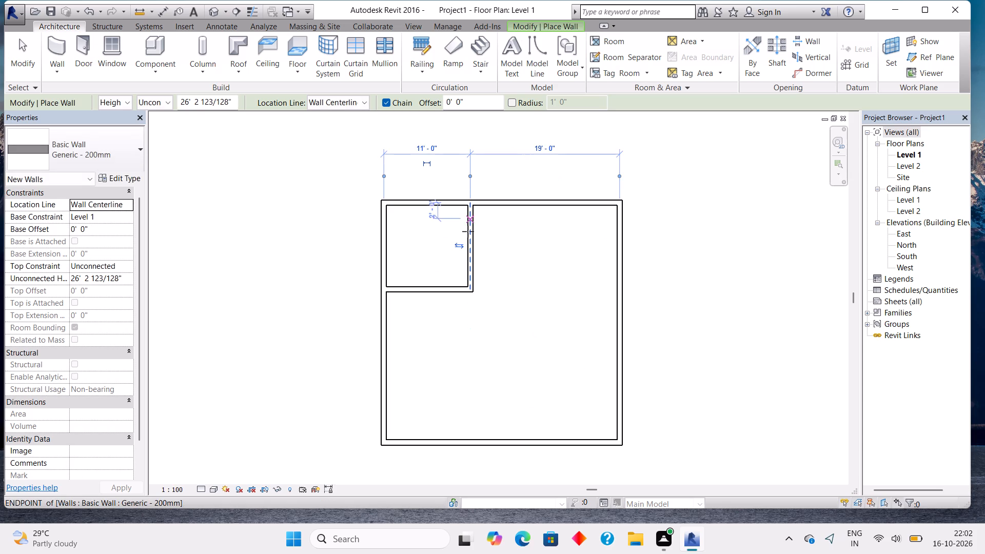
pyautogui.press('Escape')
pyautogui.scroll(2, 467, 232)
pyautogui.press('Escape')
pyautogui.press('Escape')
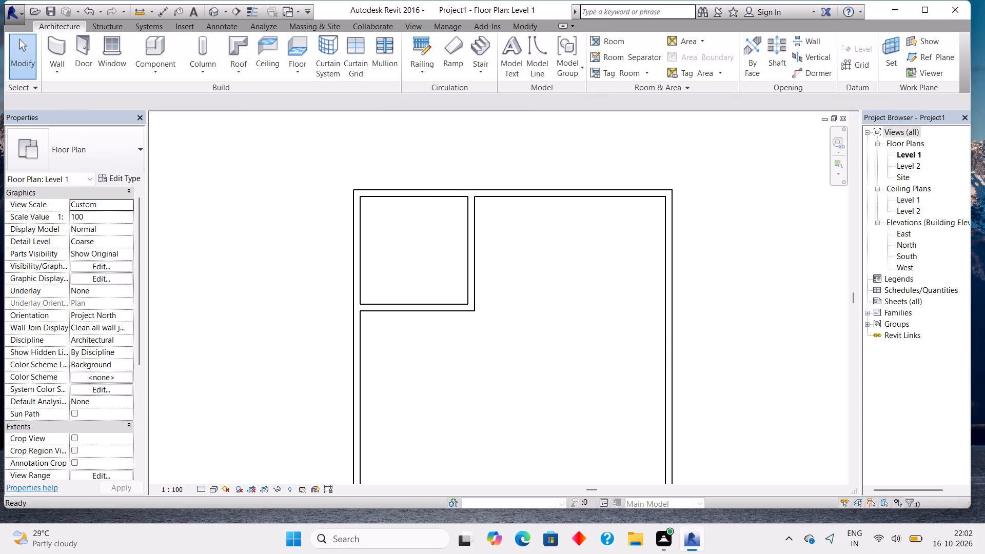
# Measure the northwest room's inside width and depth with temporary aligned dimensions referenced to Faces of core.
pyautogui.click(60, 45)
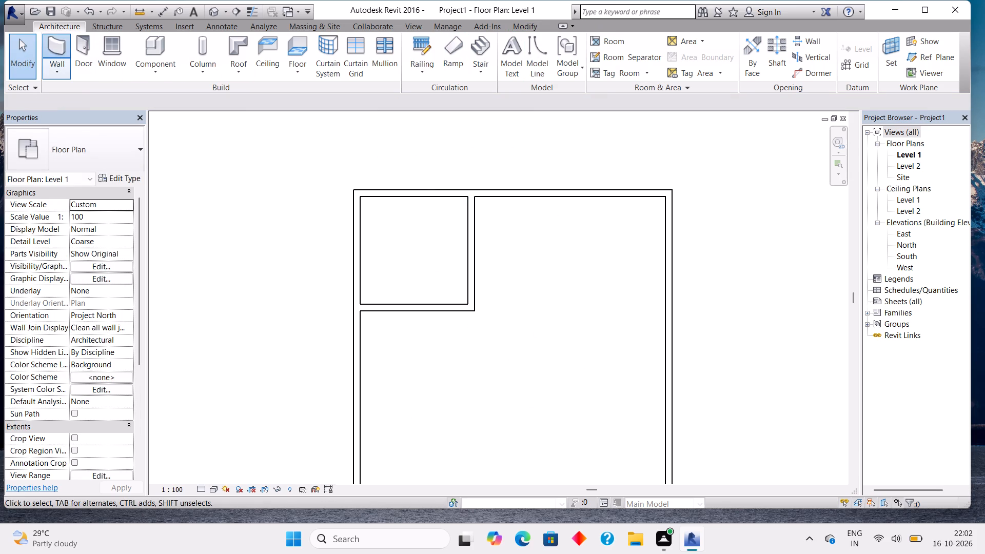
pyautogui.click(440, 72)
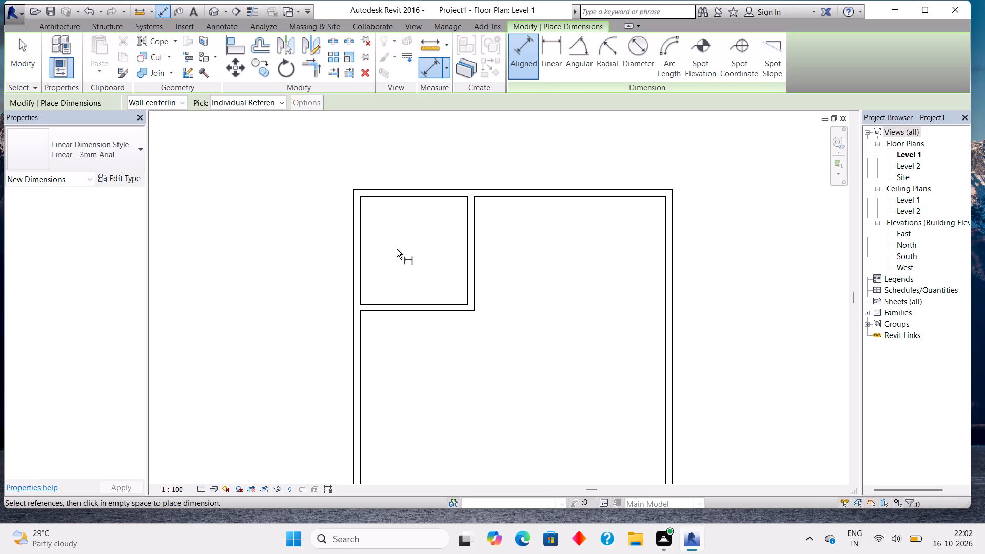
pyautogui.scroll(6, 356, 234)
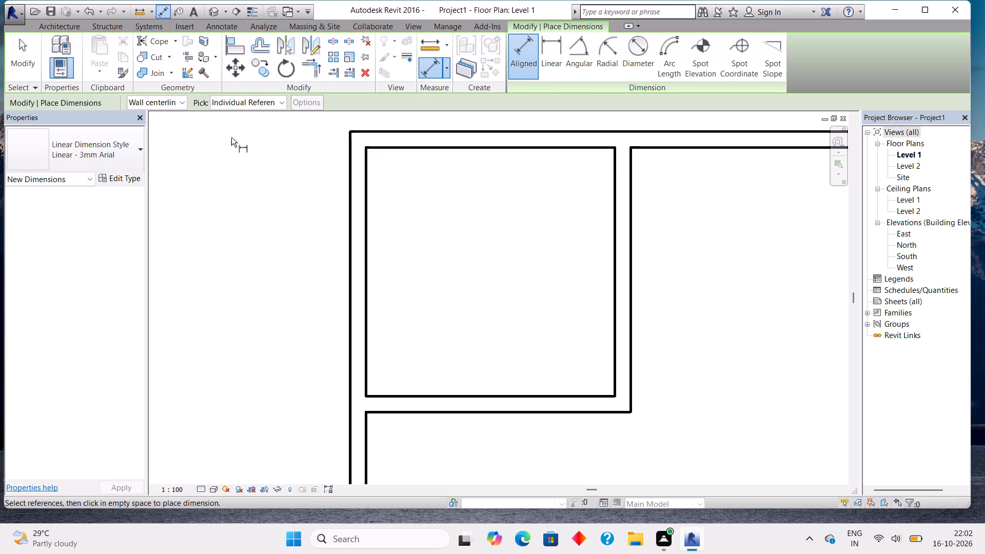
pyautogui.click(181, 104)
pyautogui.click(177, 147)
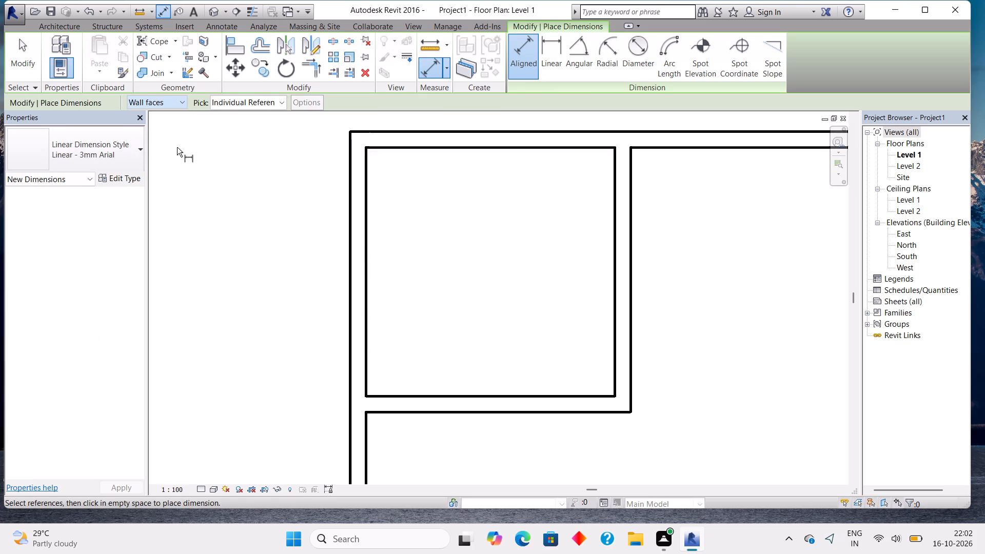
pyautogui.click(366, 225)
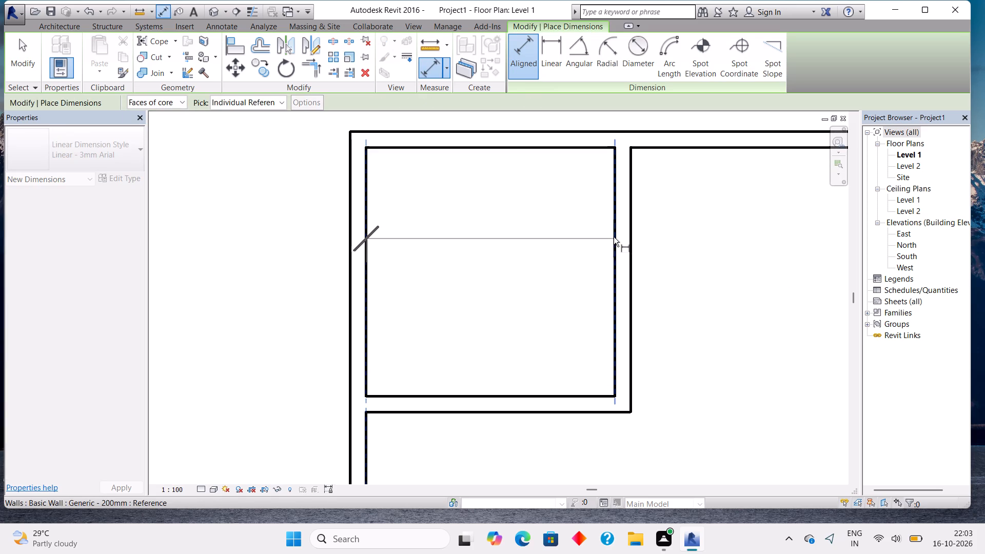
pyautogui.click(614, 236)
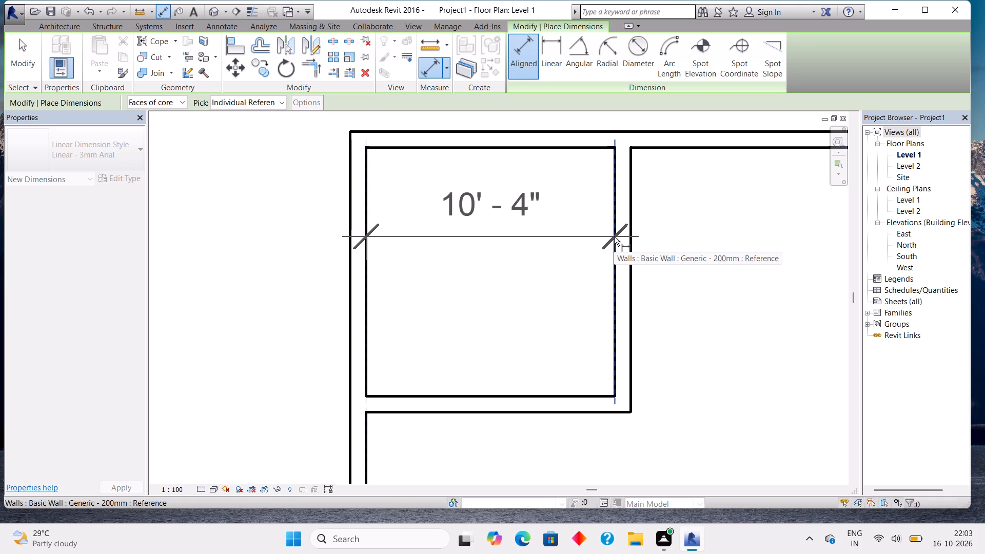
pyautogui.press('Escape')
pyautogui.click(538, 151)
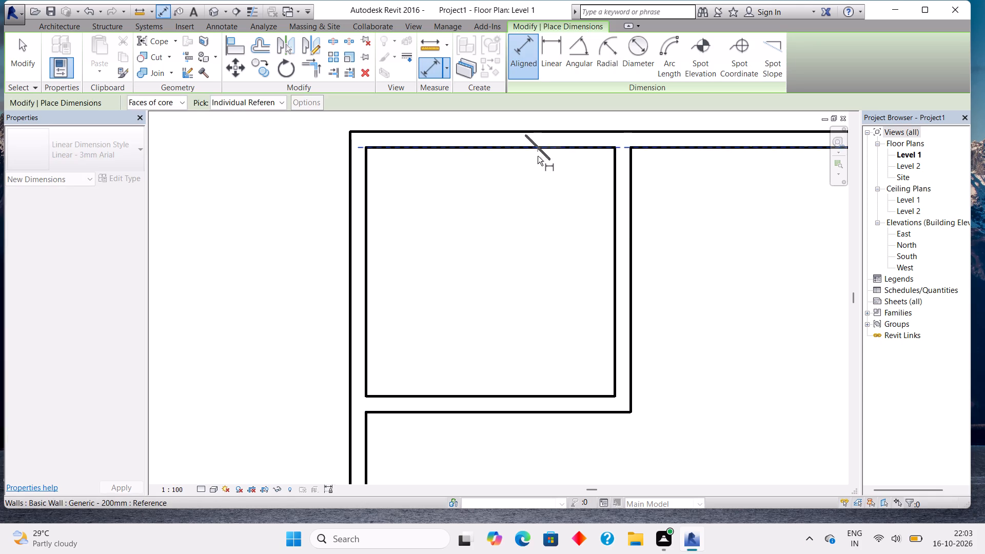
pyautogui.click(505, 397)
pyautogui.press('Escape')
pyautogui.press('Escape')
pyautogui.press('Escape')
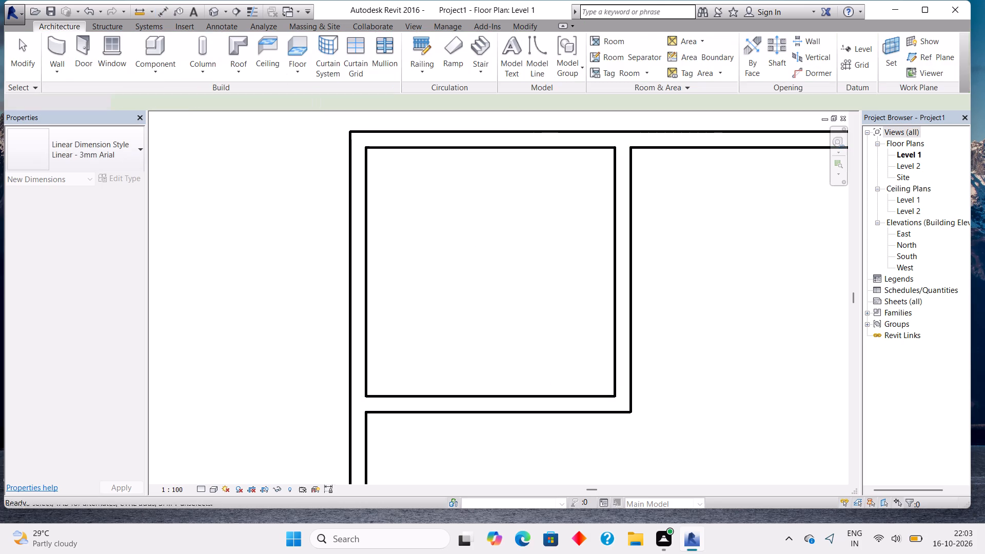
# Nudge the northwest room's east partition east and its south partition south, each to 11'-2" from the opposite outer wall's centerline.
pyautogui.click(614, 307)
pyautogui.press('Right')
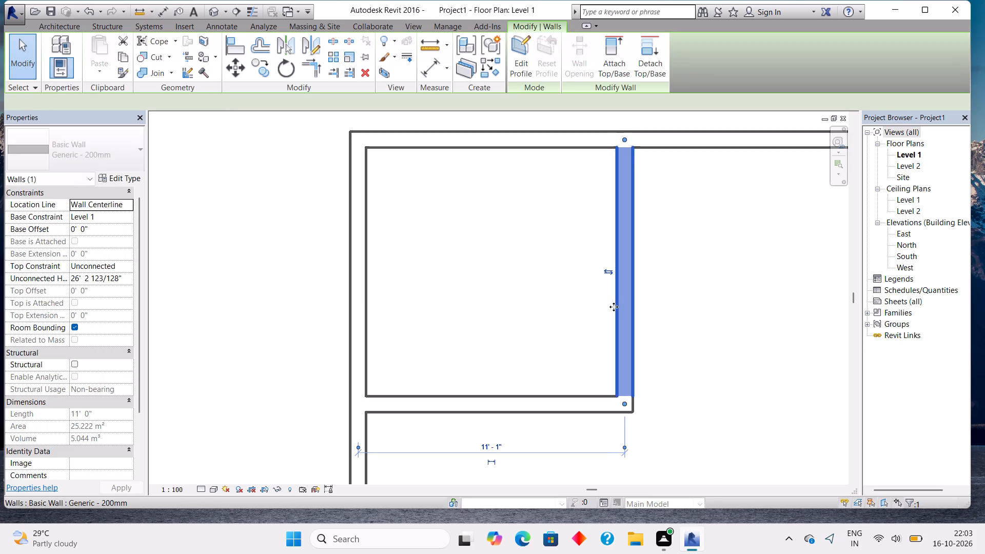
pyautogui.press('Right')
pyautogui.click(536, 390)
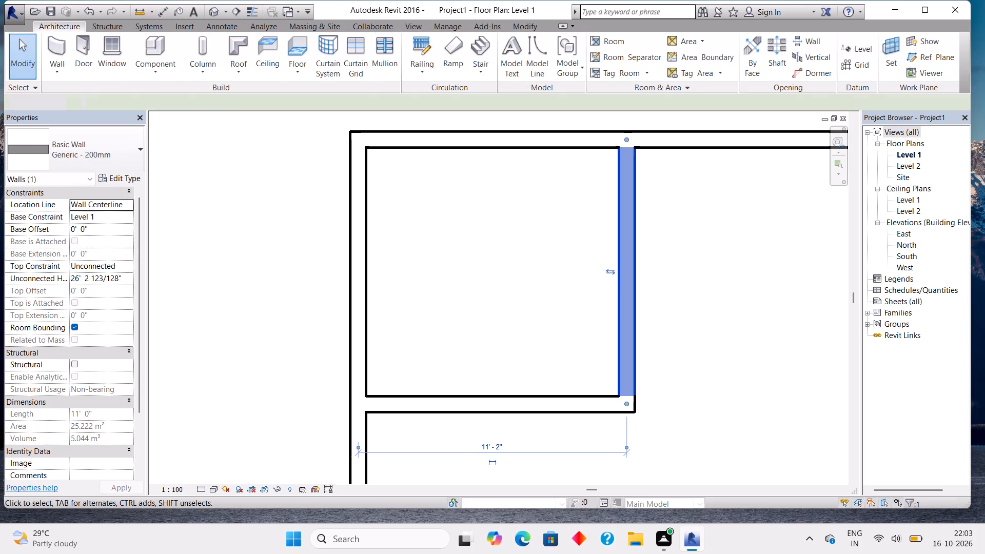
pyautogui.click(531, 404)
pyautogui.press('Down')
pyautogui.press('Down')
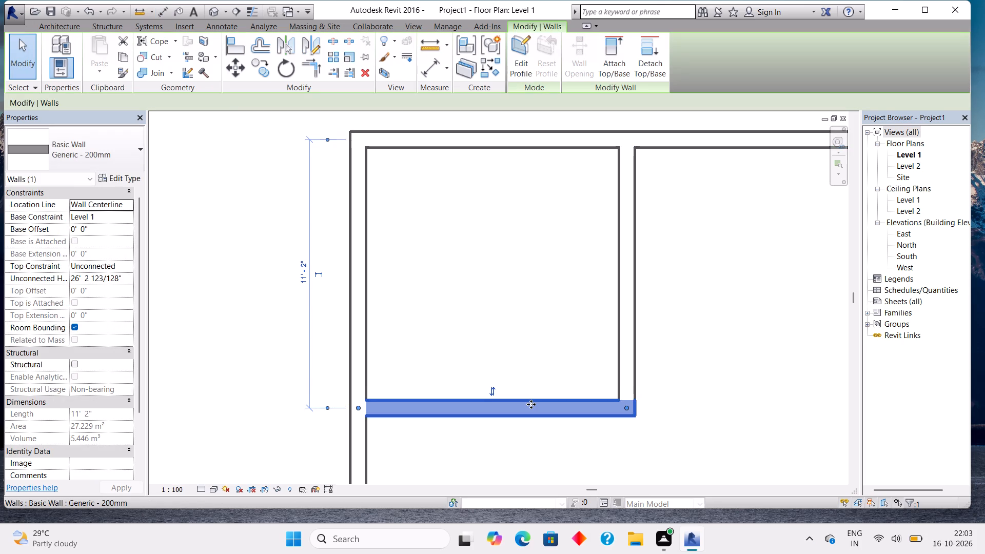
# Check the northwest room's inside width and depth with temporary aligned dimensions, without placing them.
pyautogui.click(428, 66)
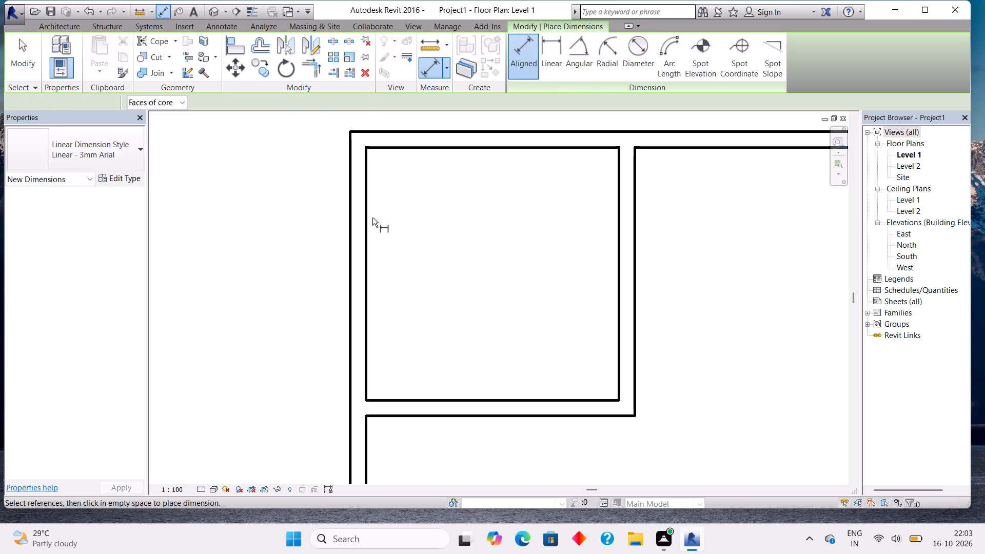
pyautogui.click(368, 221)
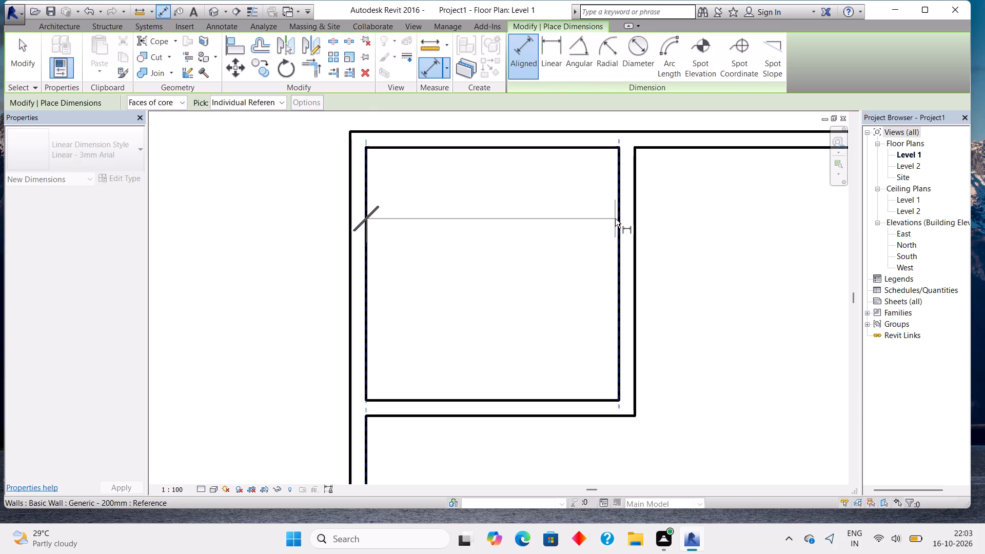
pyautogui.click(619, 213)
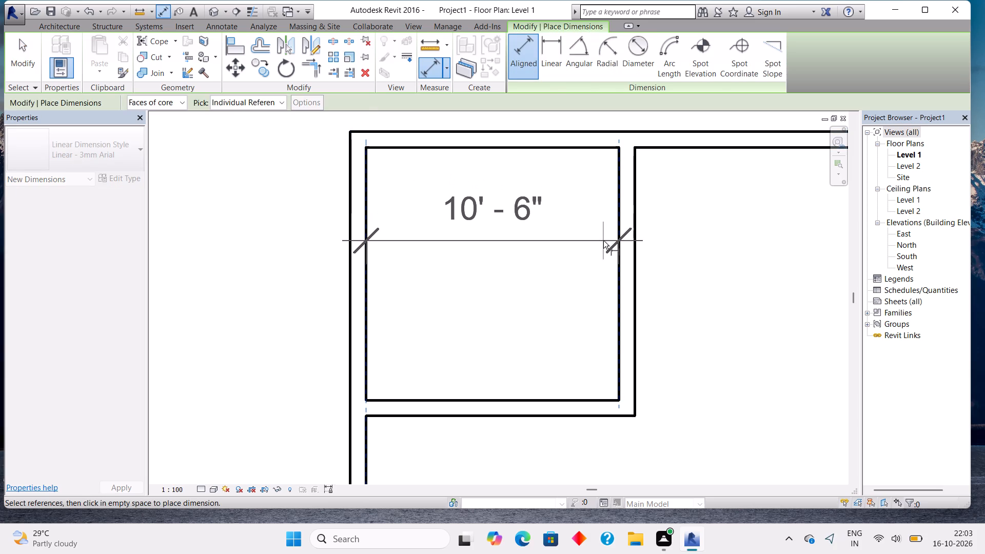
pyautogui.press('Escape')
pyautogui.click(517, 144)
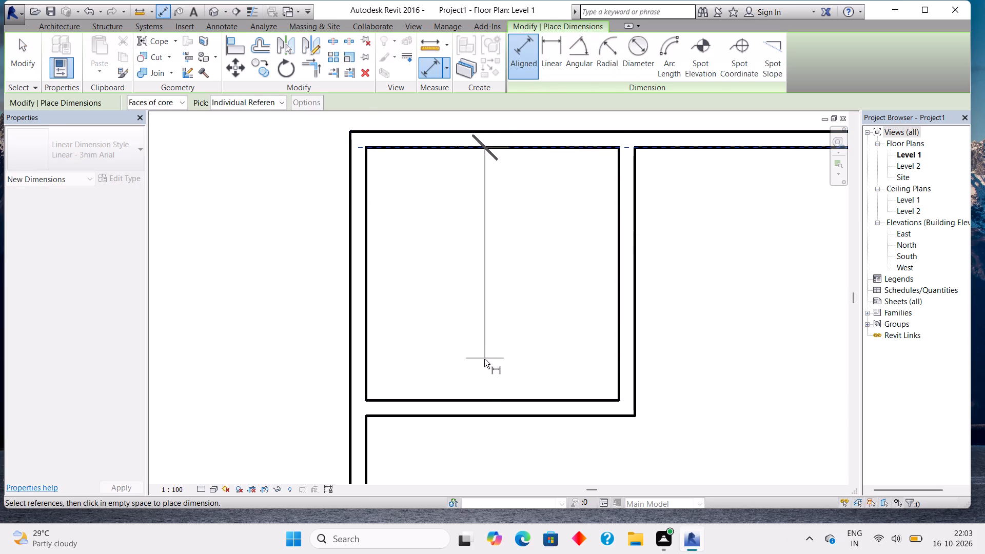
pyautogui.click(467, 400)
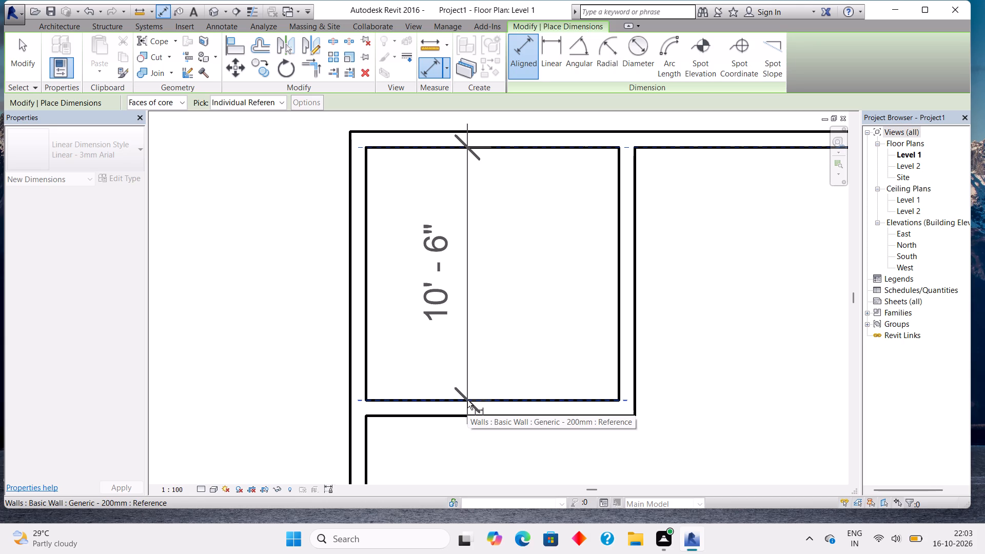
pyautogui.press('Escape')
pyautogui.press('Escape')
# Nudge the northwest room's east partition east and its south partition south, each to an 11'-4" centerline distance.
pyautogui.click(615, 276)
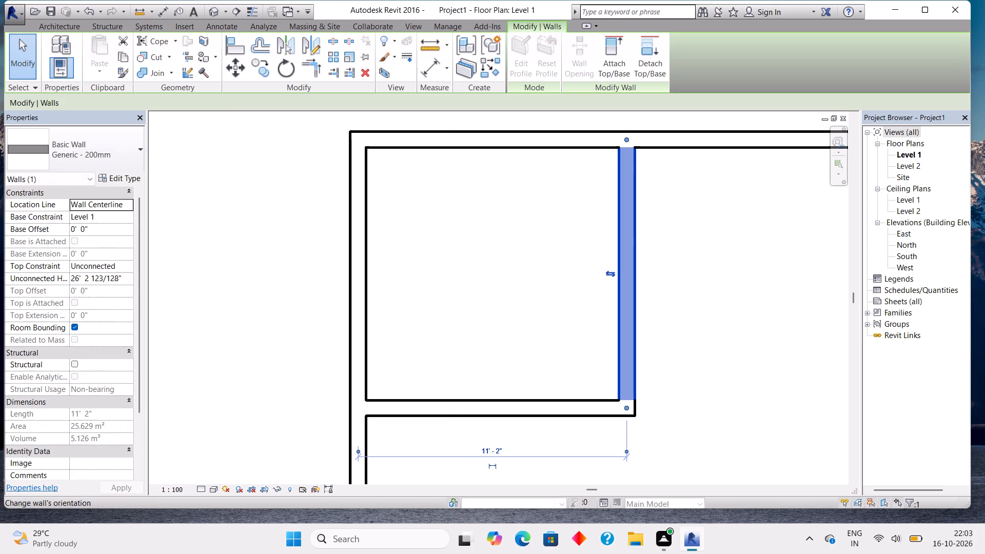
pyautogui.press('Right')
pyautogui.press('Right')
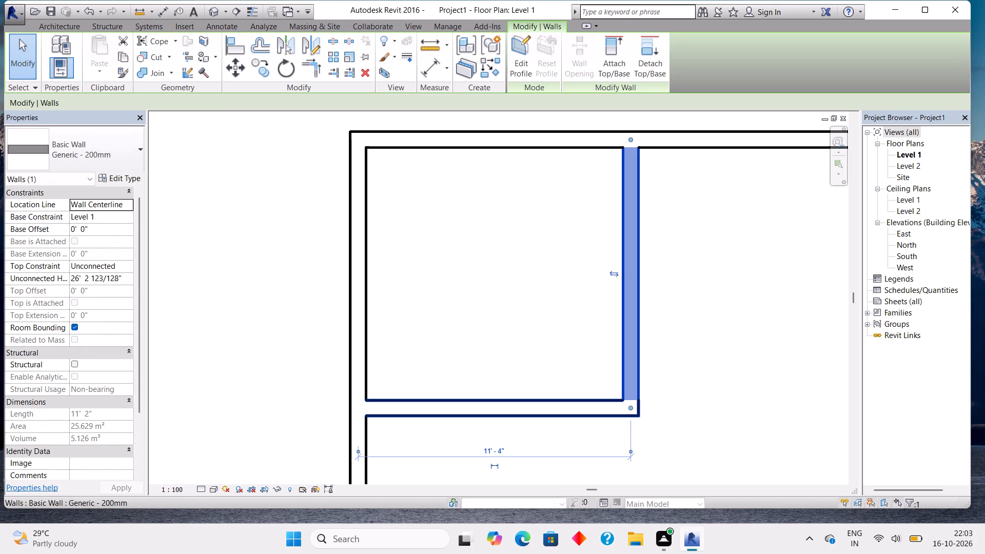
pyautogui.click(538, 404)
pyautogui.press('Down')
pyautogui.press('Down')
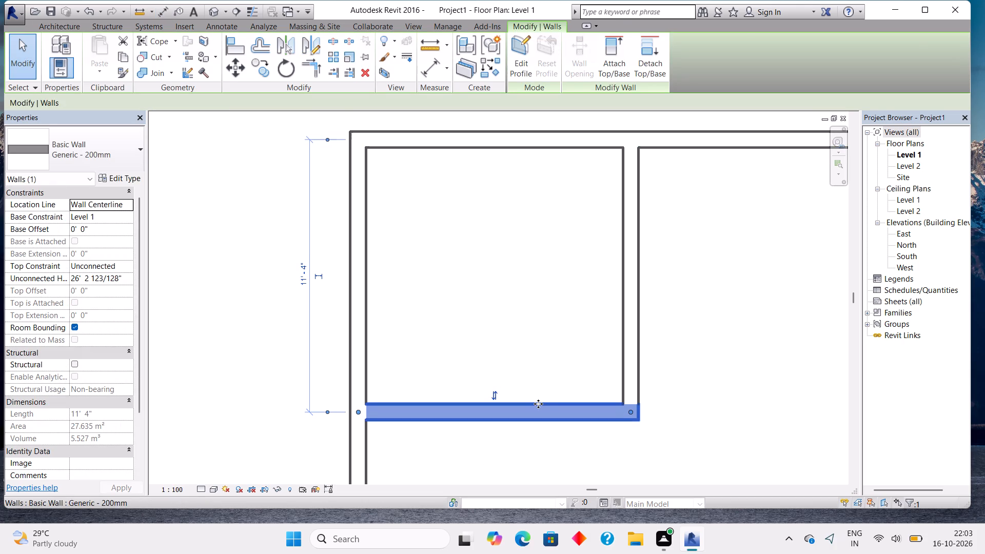
pyautogui.press('Escape')
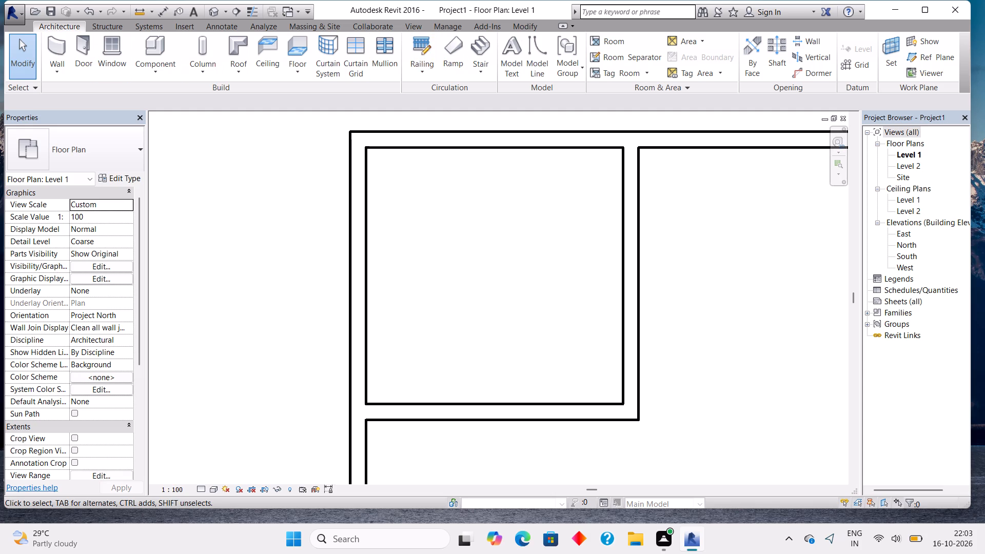
# Measure the northwest room's clear width and depth between inner wall faces using temporary aligned dimensions.
pyautogui.click(40, 50)
pyautogui.click(58, 46)
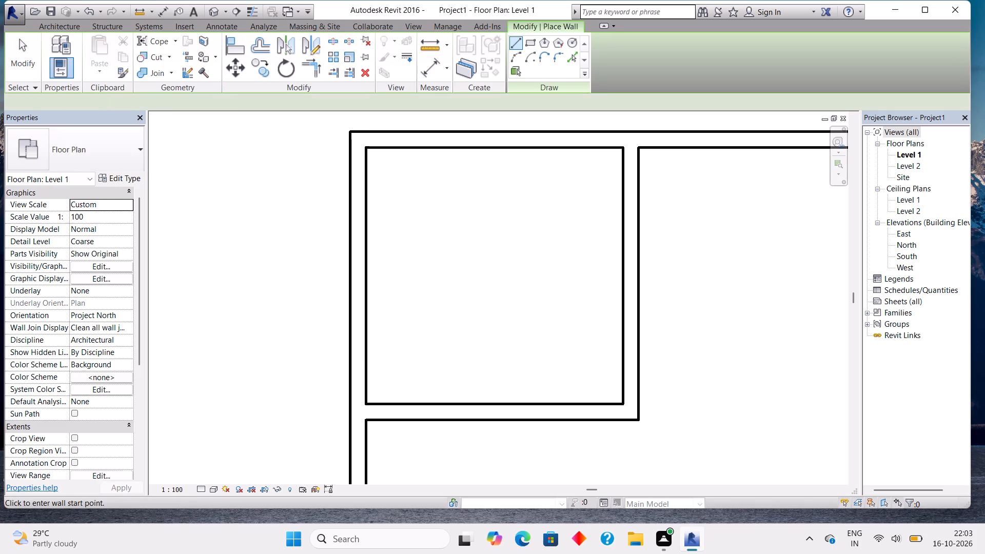
pyautogui.click(435, 69)
pyautogui.click(368, 233)
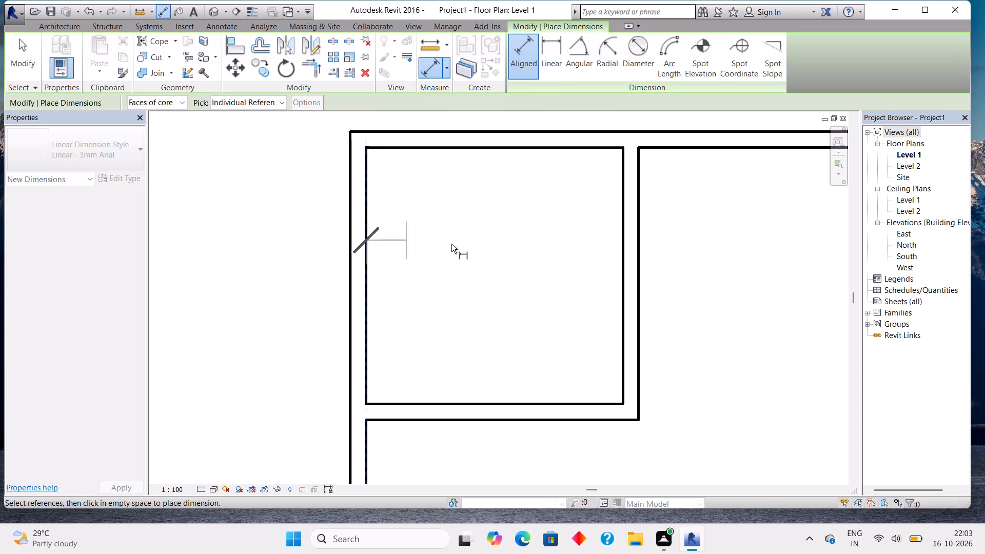
pyautogui.click(623, 215)
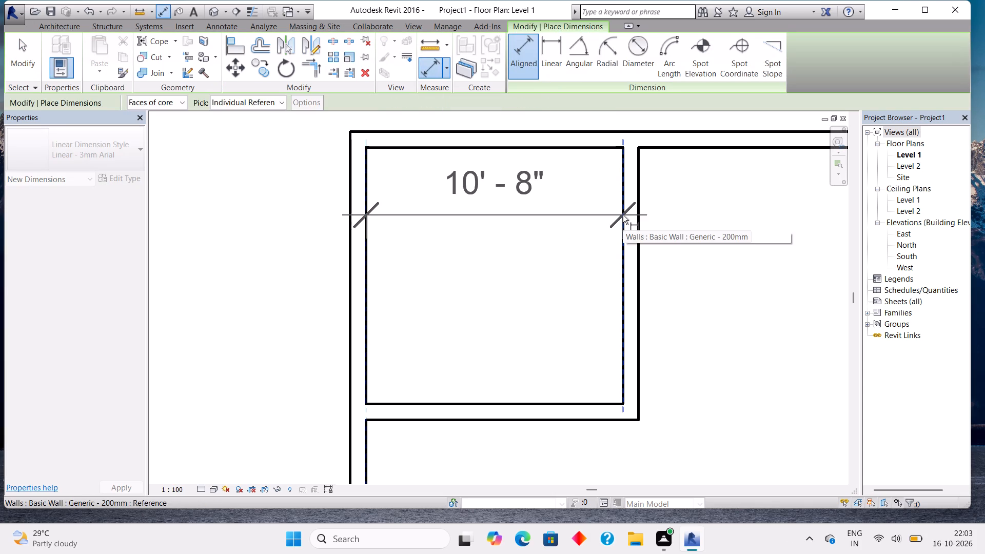
pyautogui.press('Escape')
pyautogui.click(555, 147)
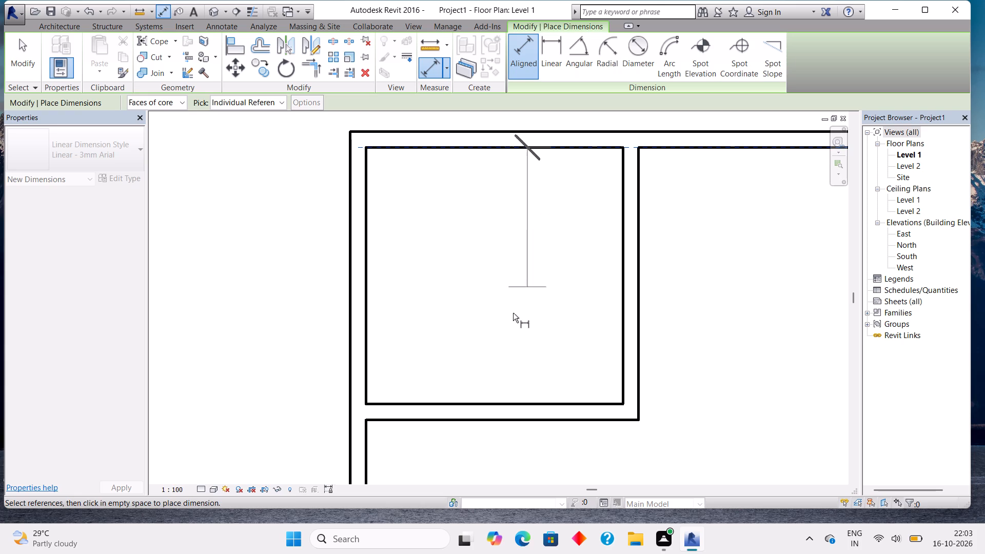
pyautogui.click(474, 402)
pyautogui.press('Escape')
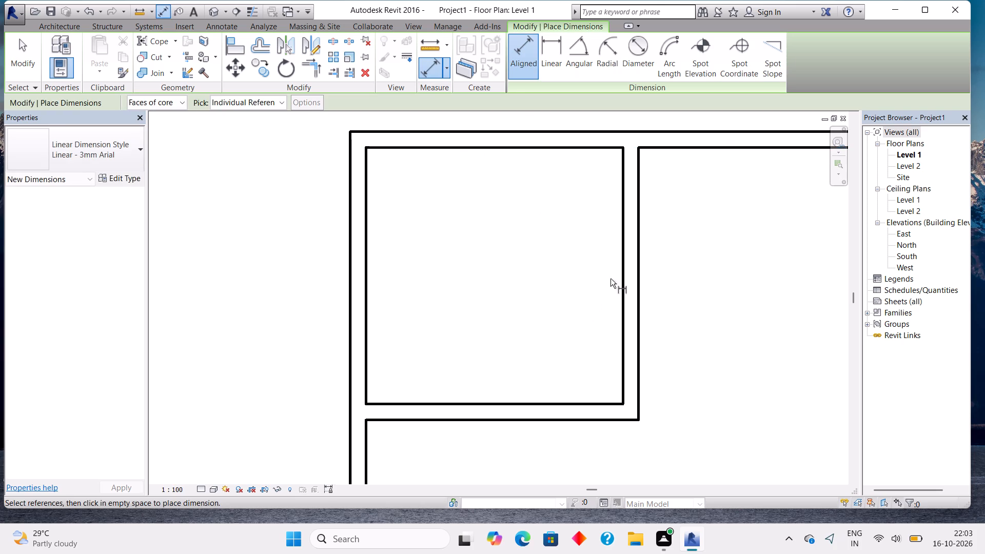
pyautogui.press('Escape')
# Nudge the northwest room's east partition east and its south partition south, each to an 11'-7" centerline distance.
pyautogui.click(628, 266)
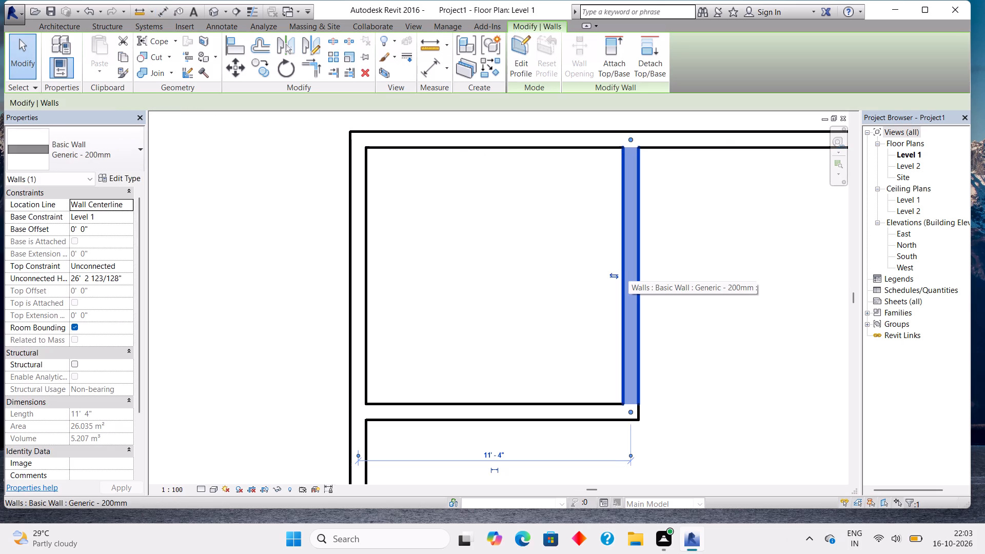
pyautogui.press('Right')
pyautogui.press('Right')
pyautogui.press('Right')
pyautogui.click(518, 421)
pyautogui.press('Down')
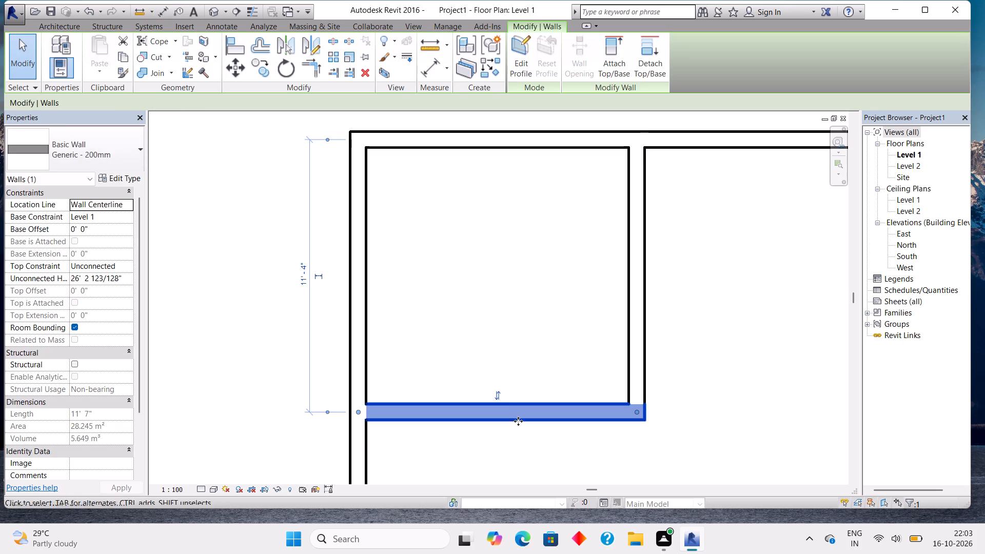
pyautogui.press('Down')
pyautogui.press('Down')
pyautogui.press('Escape')
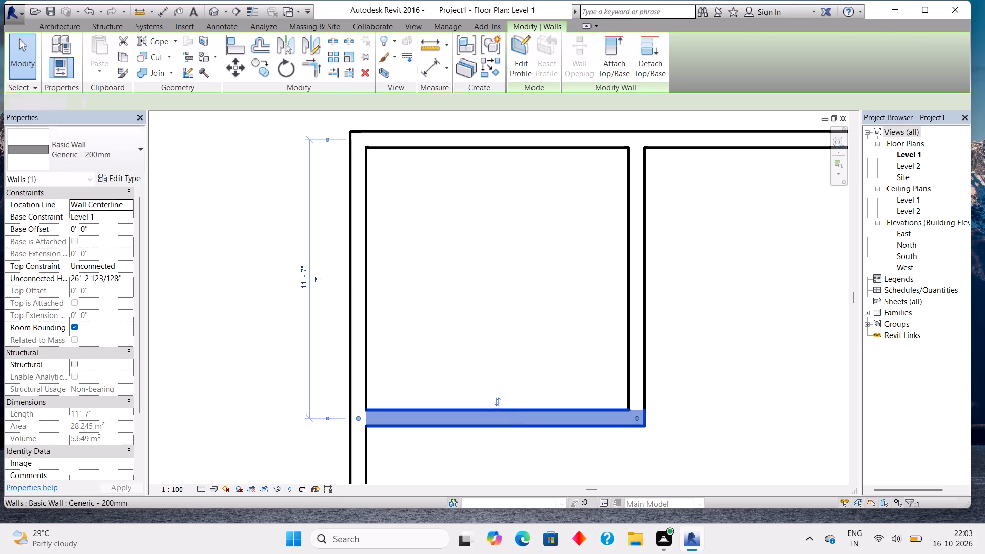
# Recheck the northwest room's clear width and depth between inner wall faces with temporary aligned dimensions.
pyautogui.click(66, 42)
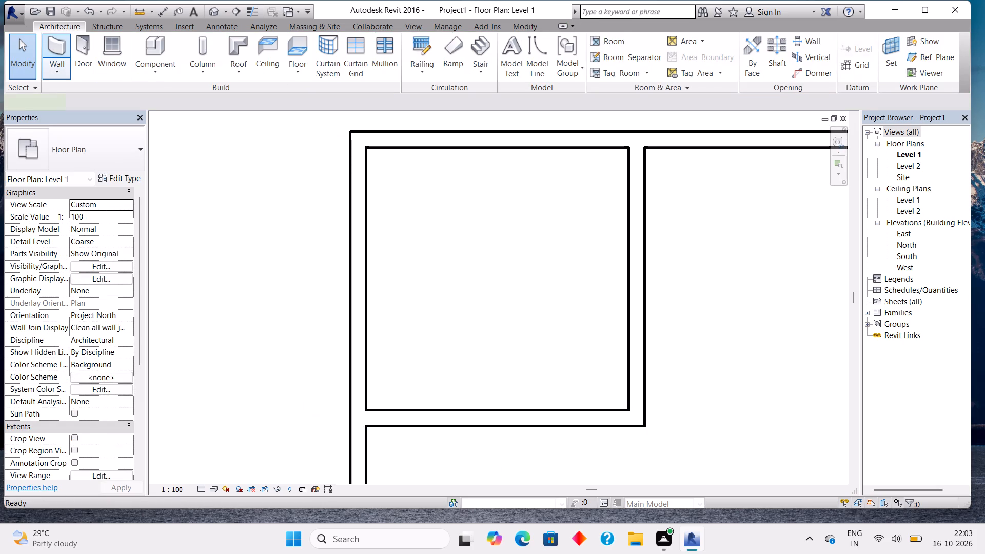
pyautogui.click(430, 70)
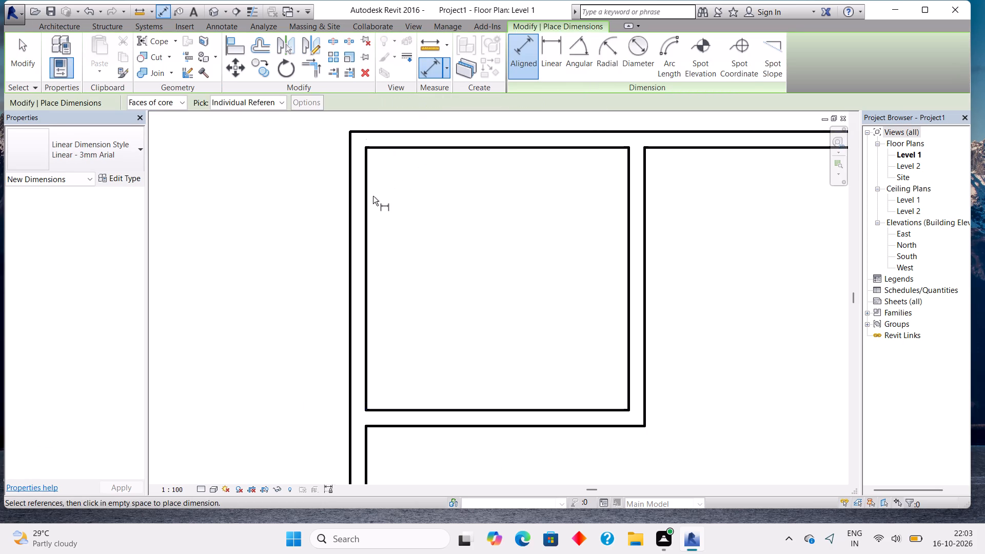
pyautogui.click(363, 204)
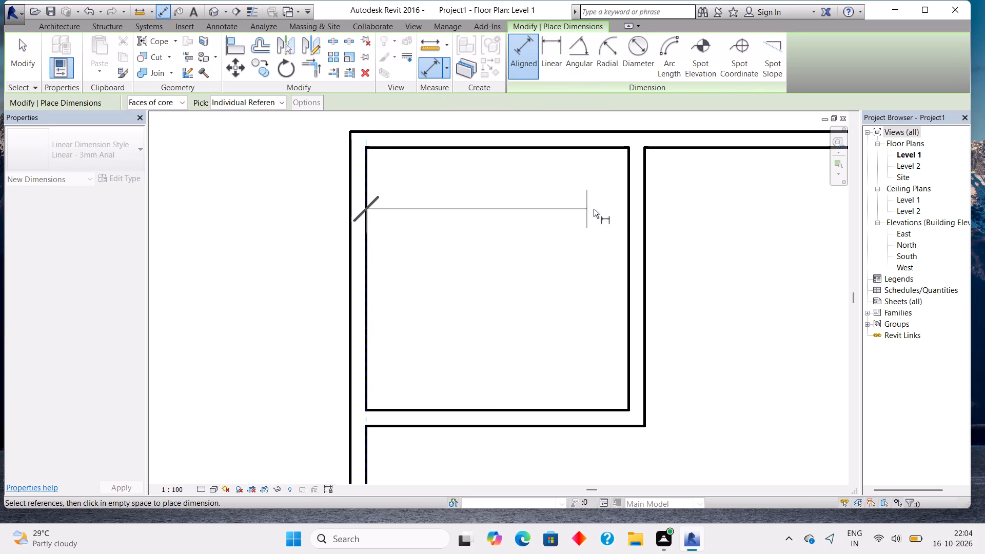
pyautogui.click(627, 199)
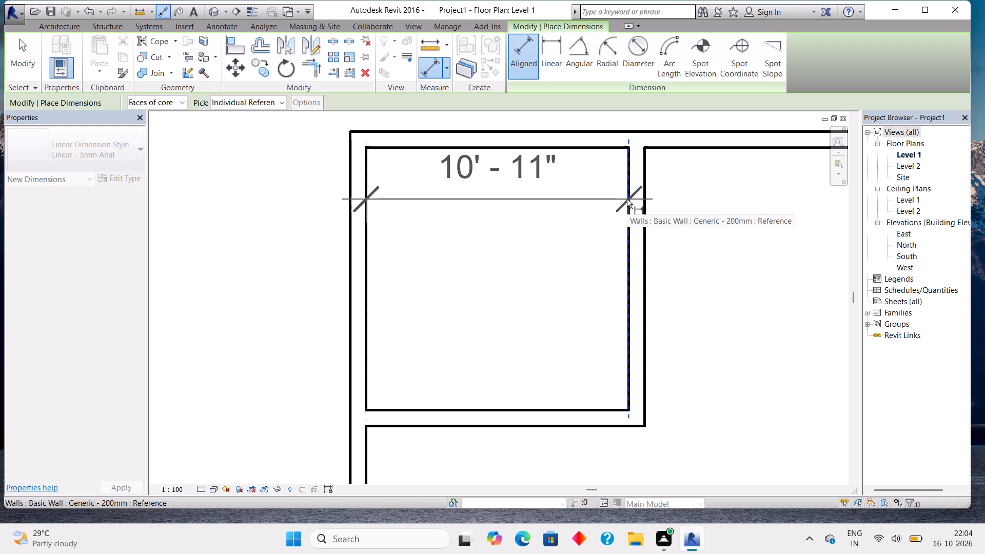
pyautogui.press('Escape')
pyautogui.click(553, 151)
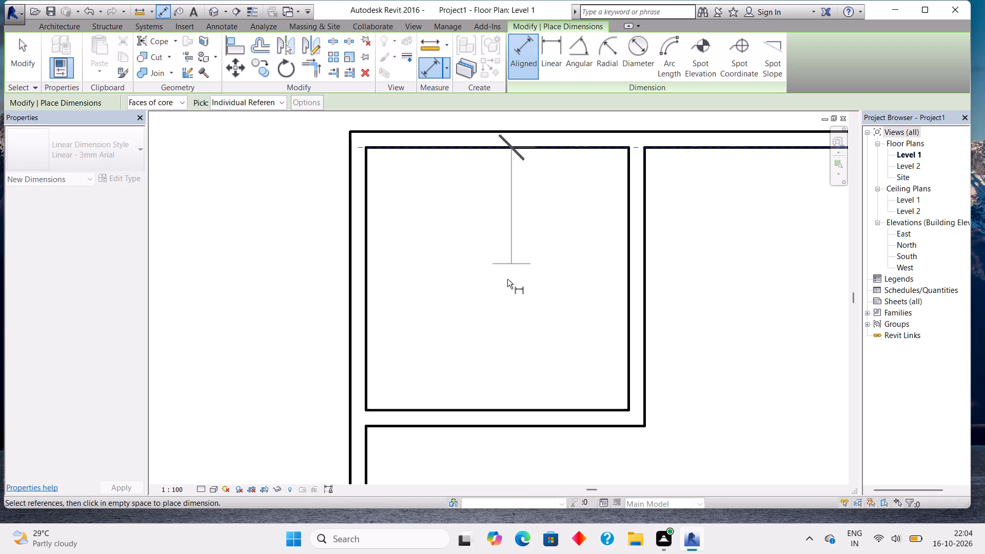
pyautogui.click(486, 411)
pyautogui.press('Escape')
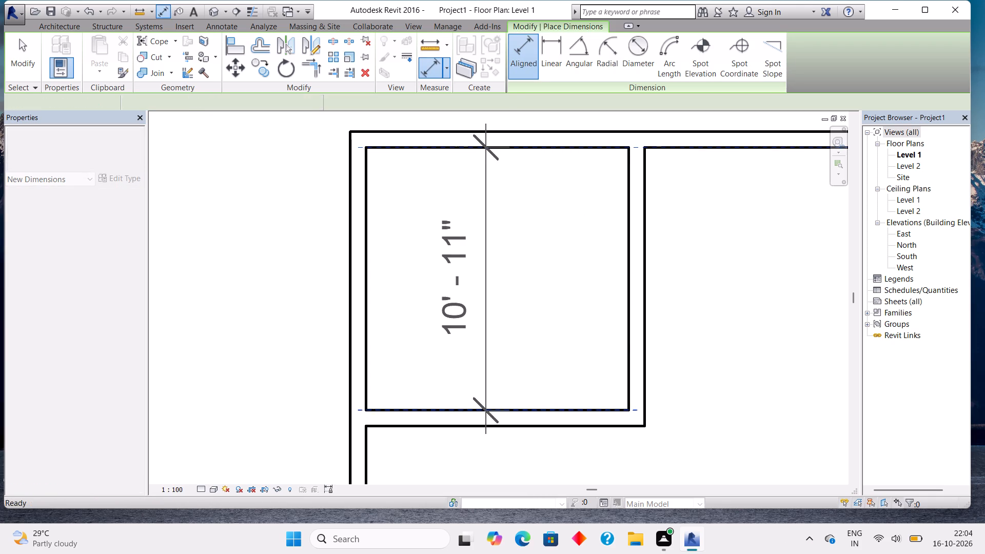
pyautogui.press('Escape')
# Nudge the northwest room's east partition east and its south partition south, each to an 11'-8" centerline distance.
pyautogui.click(637, 279)
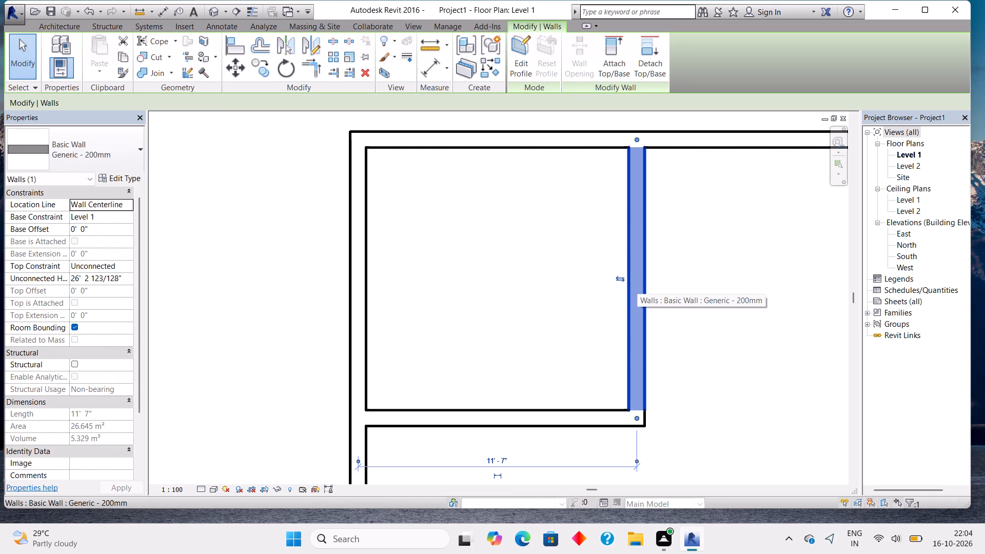
pyautogui.press('Right')
pyautogui.click(540, 408)
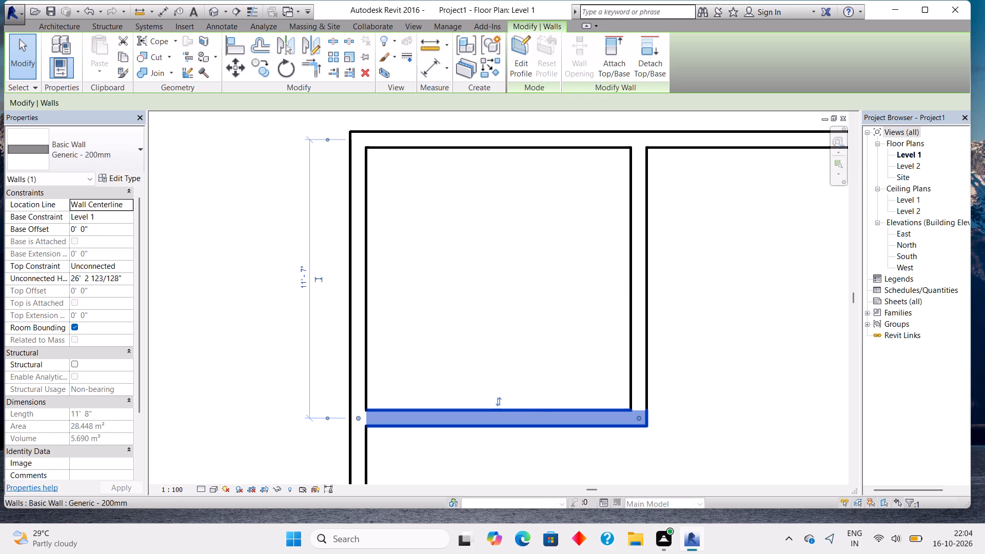
pyautogui.press('Down')
pyautogui.press('Escape')
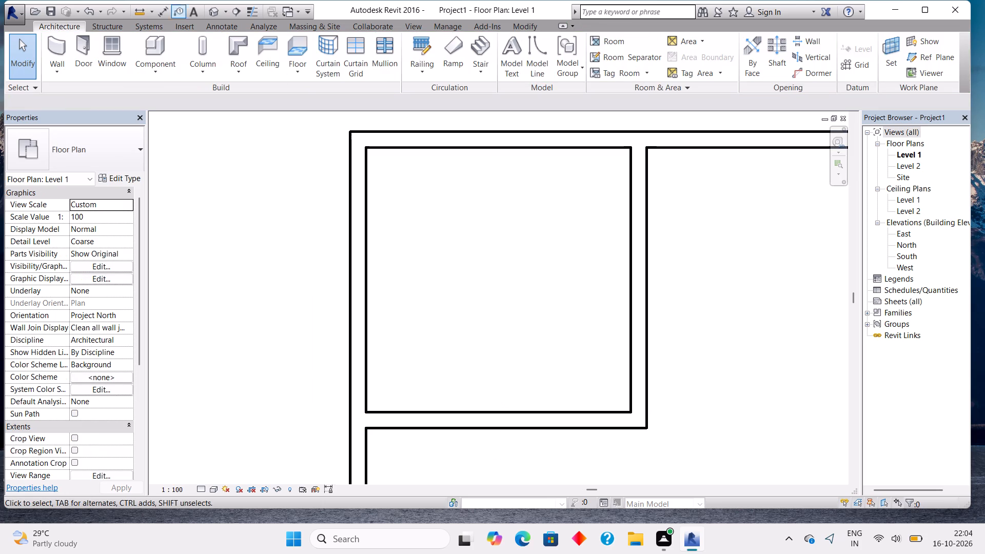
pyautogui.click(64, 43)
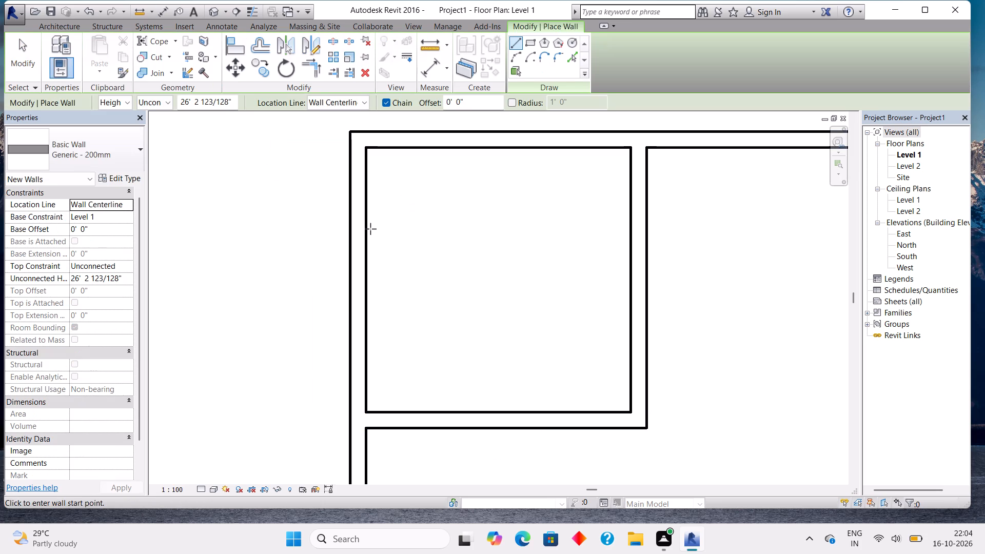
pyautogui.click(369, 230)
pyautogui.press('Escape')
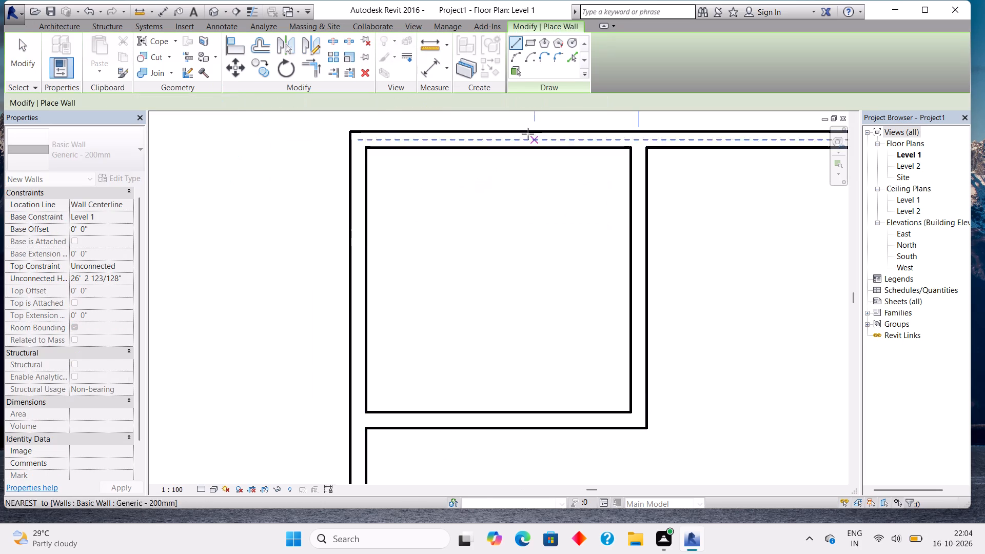
# Check the northwest room's clear width and depth between inner wall faces with temporary aligned dimensions.
pyautogui.click(431, 81)
pyautogui.click(428, 70)
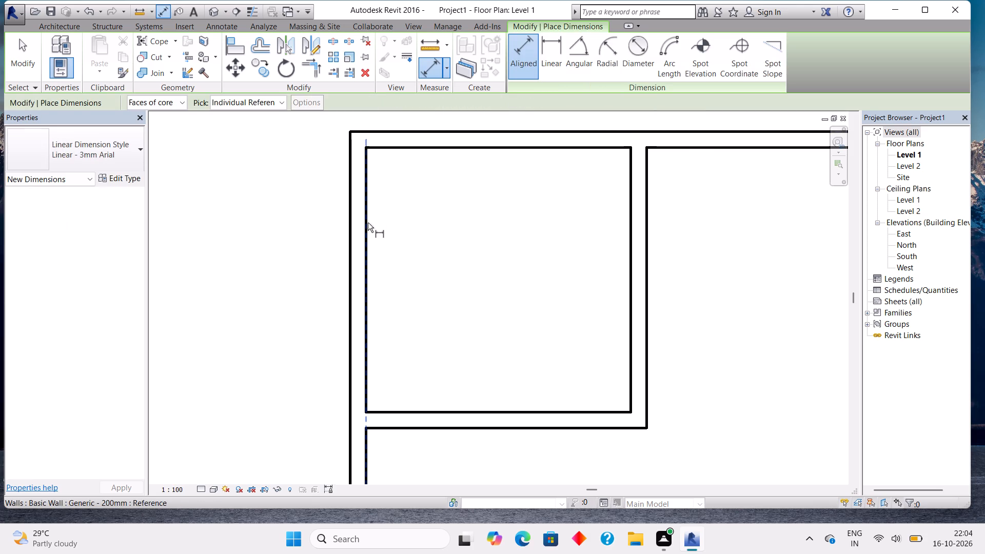
pyautogui.click(368, 223)
pyautogui.click(632, 196)
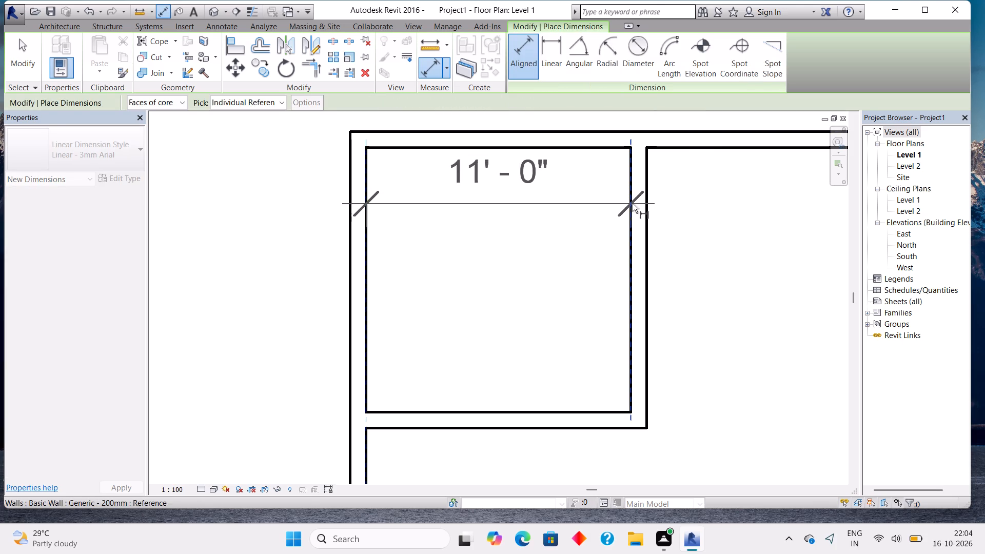
pyautogui.press('Escape')
pyautogui.click(566, 154)
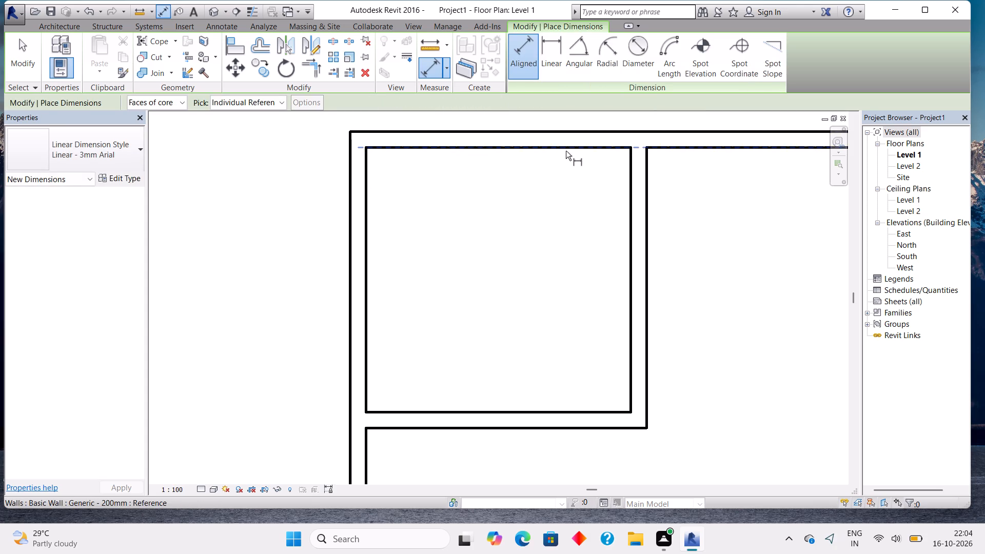
pyautogui.click(572, 143)
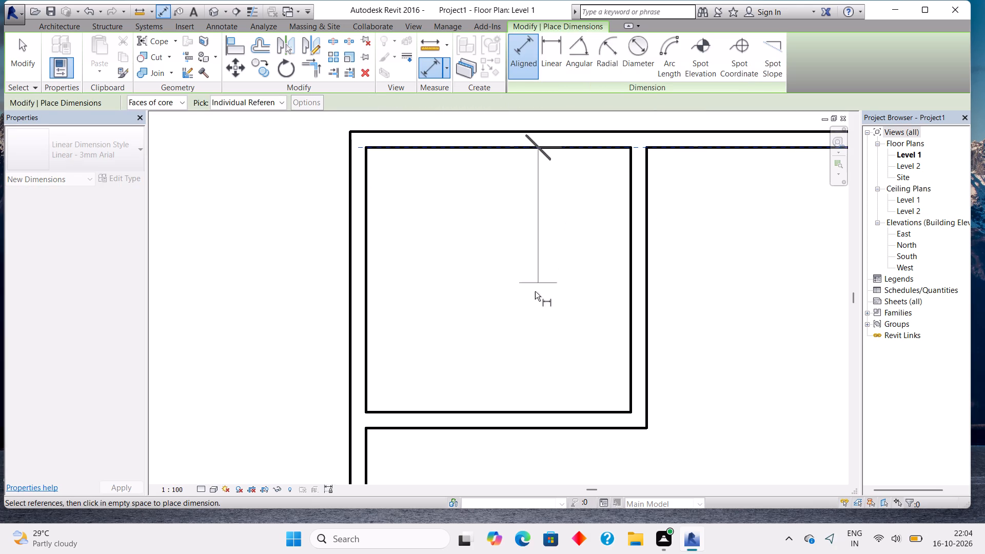
pyautogui.click(490, 410)
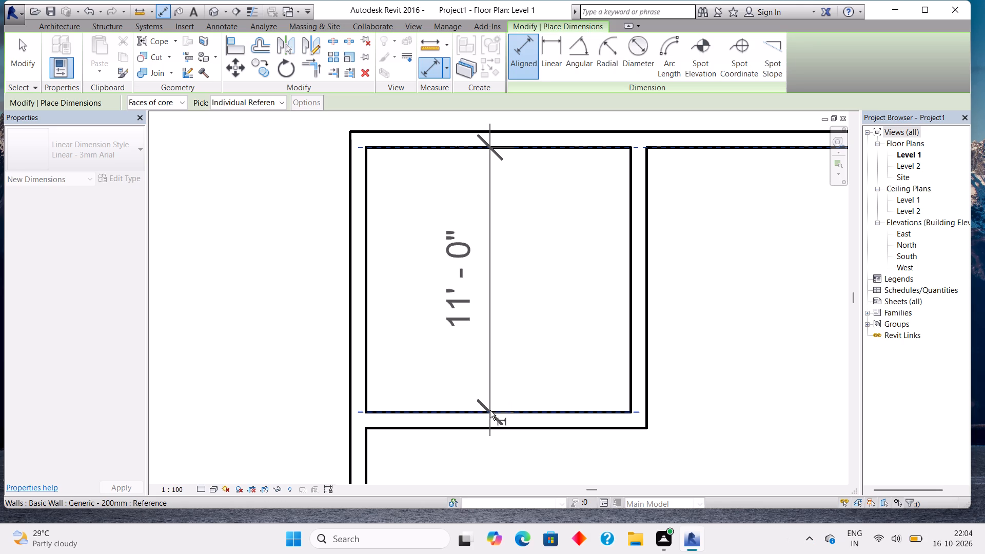
pyautogui.press('Escape')
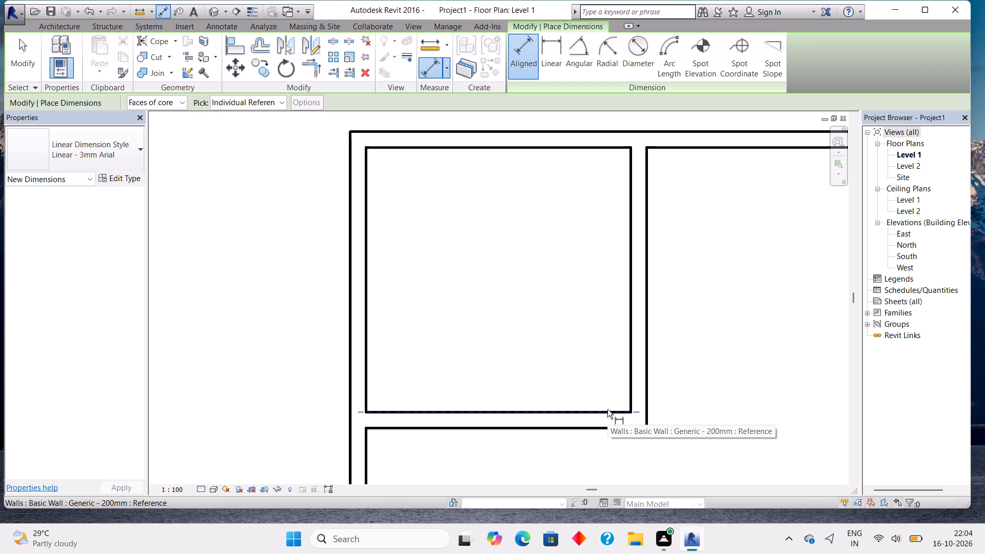
pyautogui.press('Escape')
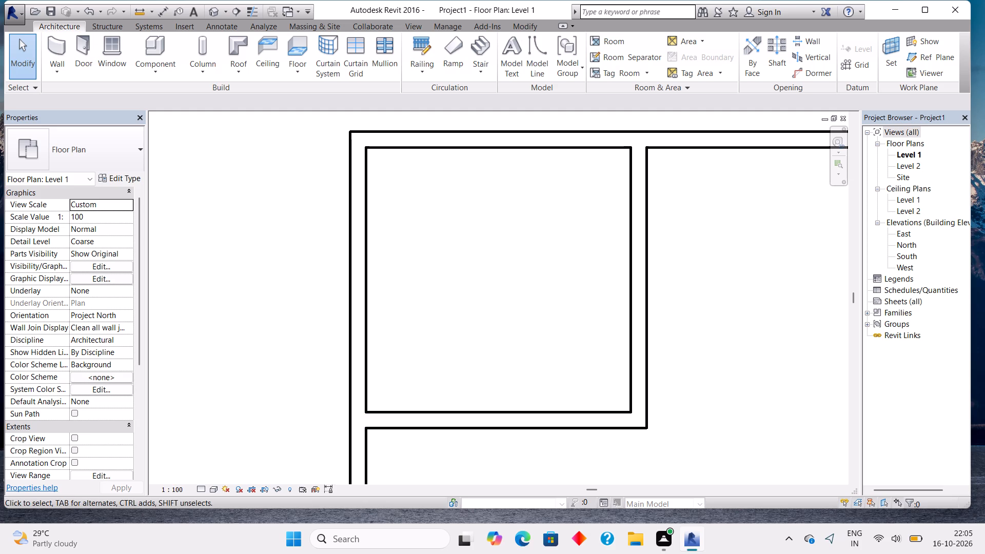
# Draw an 11'-8" partition south from the north wall, east of the northwest room, with a return about 4'-10" west from its end.
pyautogui.moveTo(610, 301); pyautogui.dragTo(586, 279, button='middle')
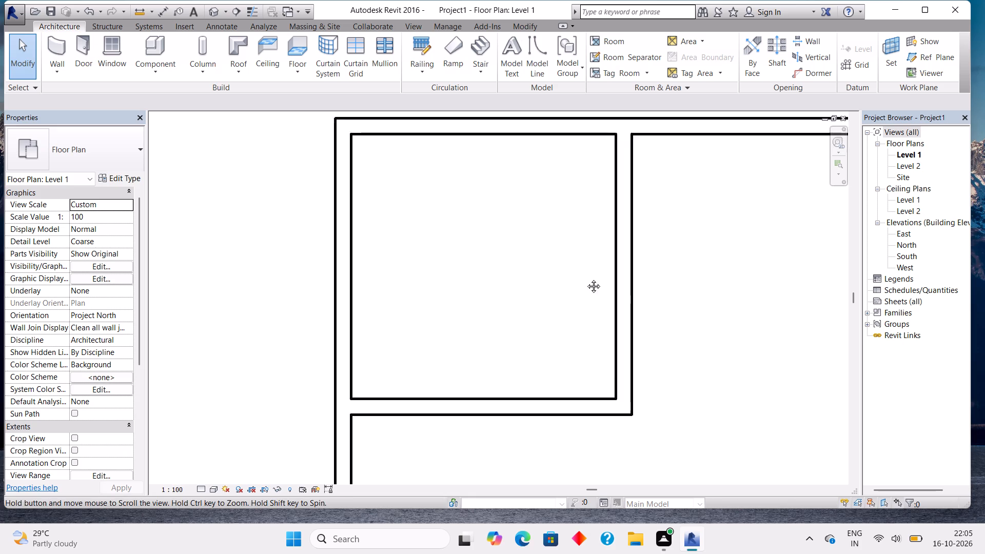
pyautogui.moveTo(586, 279); pyautogui.dragTo(440, 311, button='middle')
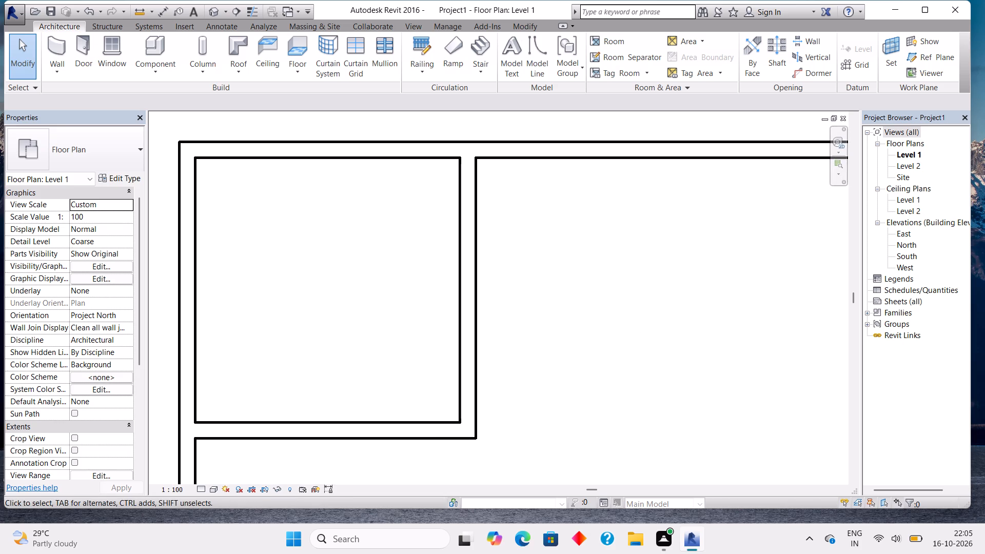
pyautogui.moveTo(715, 236); pyautogui.dragTo(622, 192, button='middle')
pyautogui.click(57, 42)
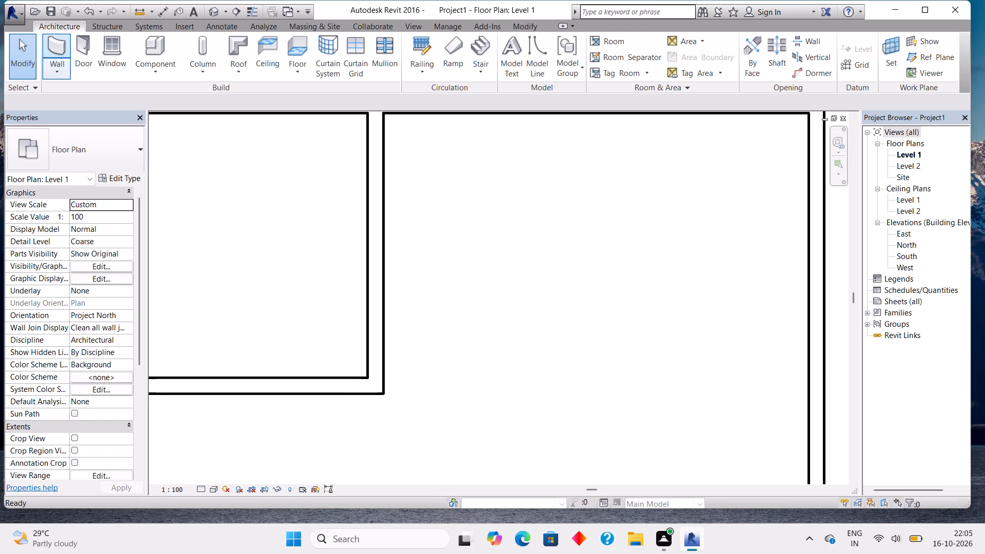
pyautogui.moveTo(589, 192); pyautogui.dragTo(549, 233, button='middle')
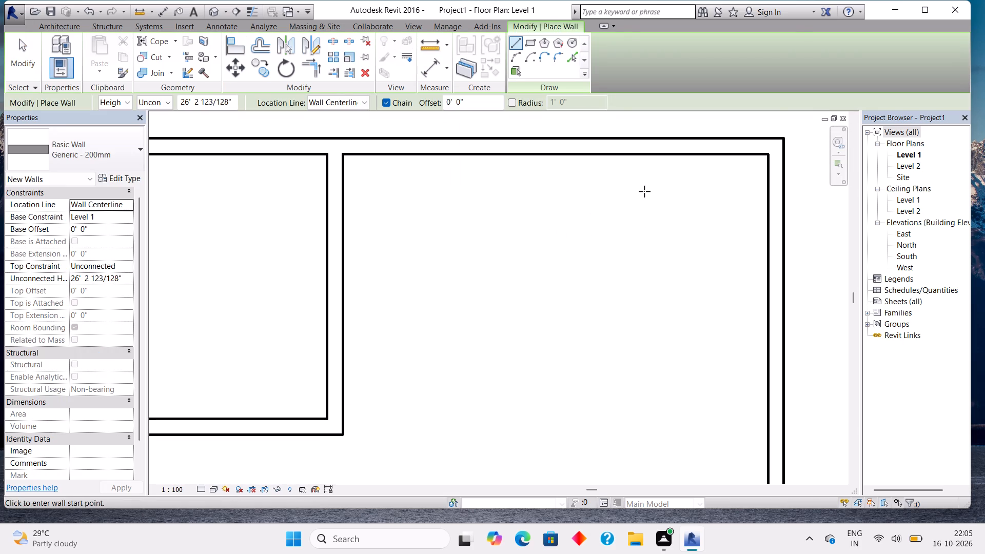
pyautogui.click(616, 157)
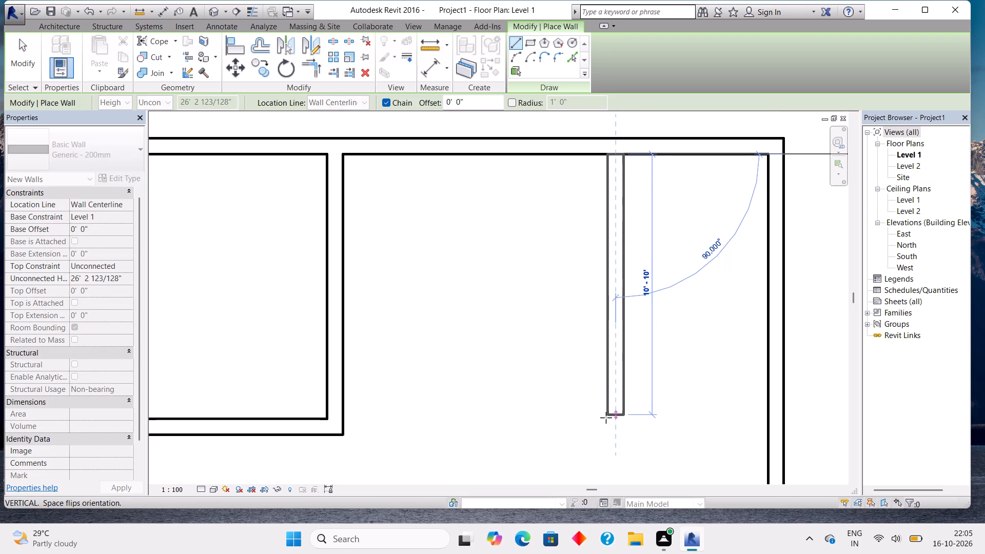
pyautogui.click(614, 429)
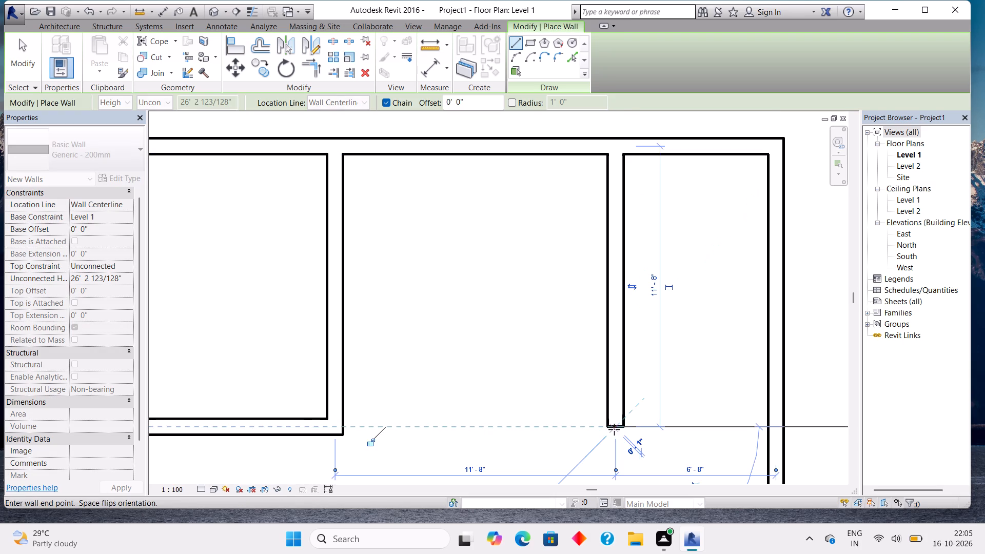
pyautogui.click(499, 423)
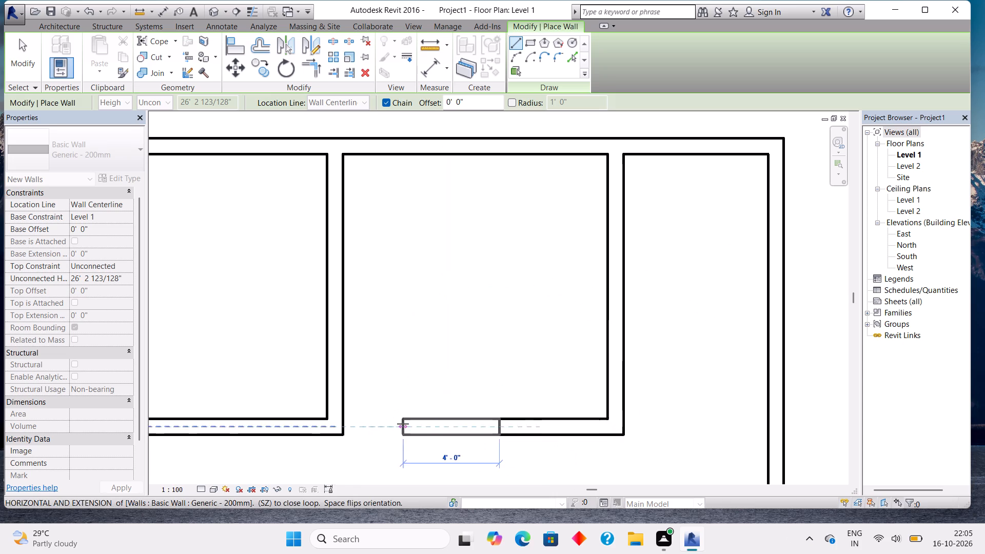
pyautogui.press('Escape')
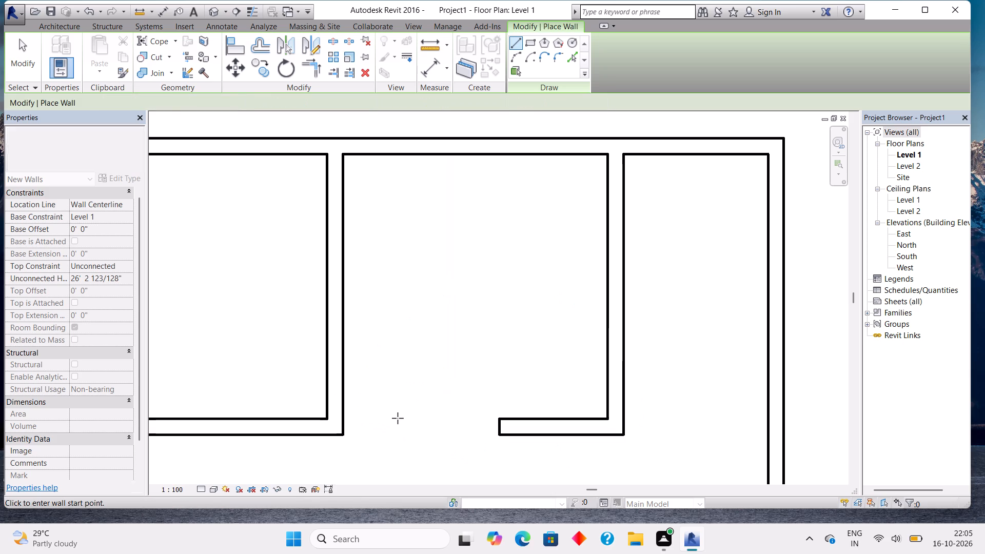
pyautogui.scroll(-4, 398, 418)
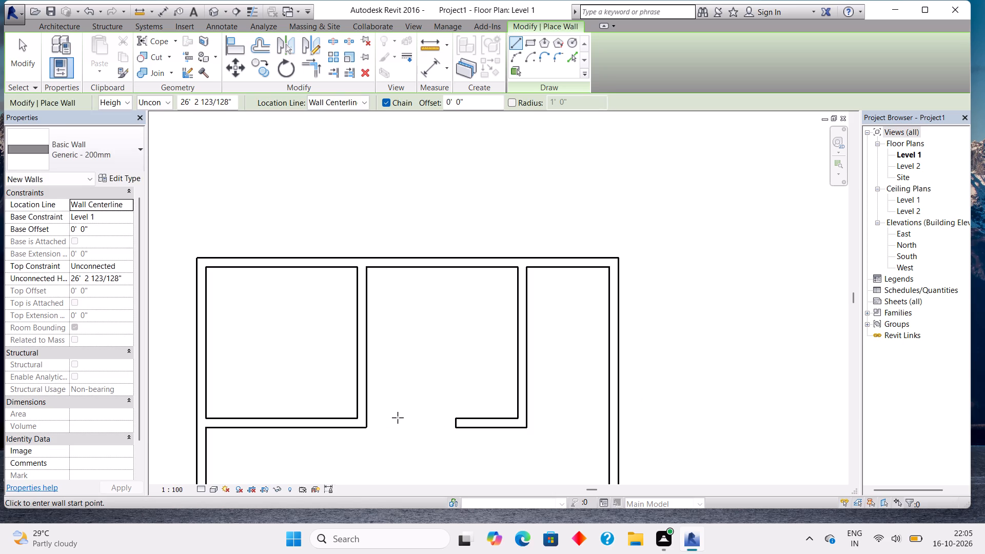
pyautogui.moveTo(398, 418); pyautogui.dragTo(436, 405, button='middle')
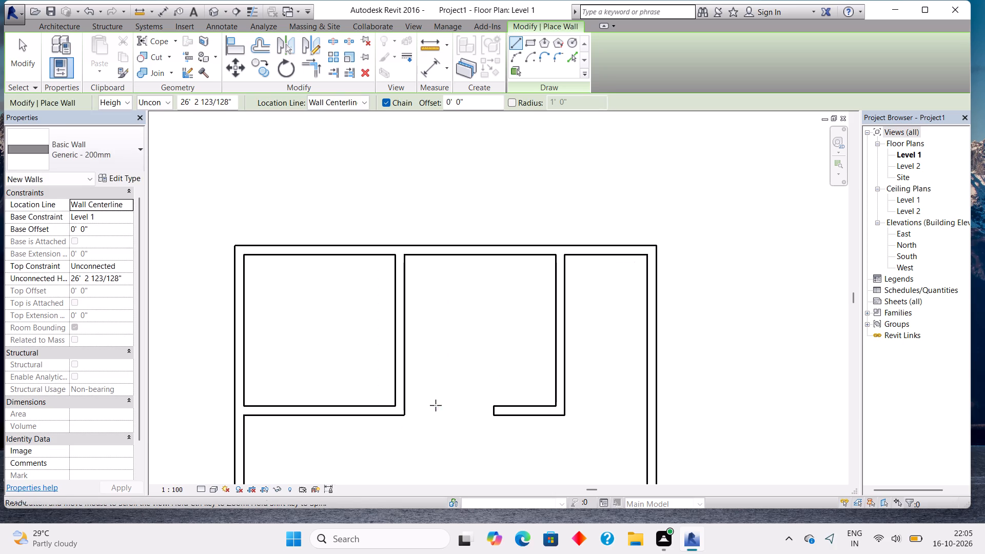
pyautogui.press('`')
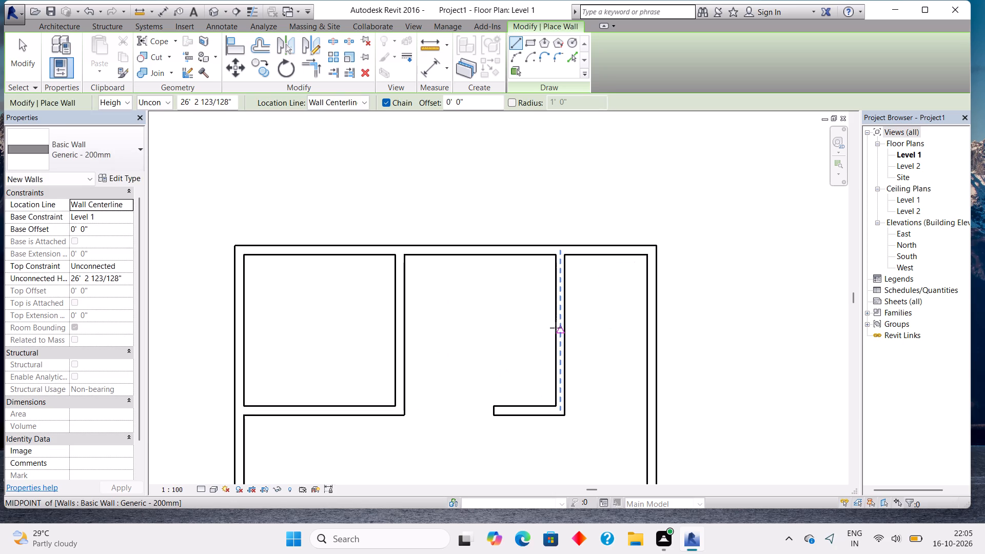
pyautogui.press('Escape')
# Nudge the new north-south partition east to a 12'-8" centerline distance from the northwest room's east partition.
pyautogui.click(559, 332)
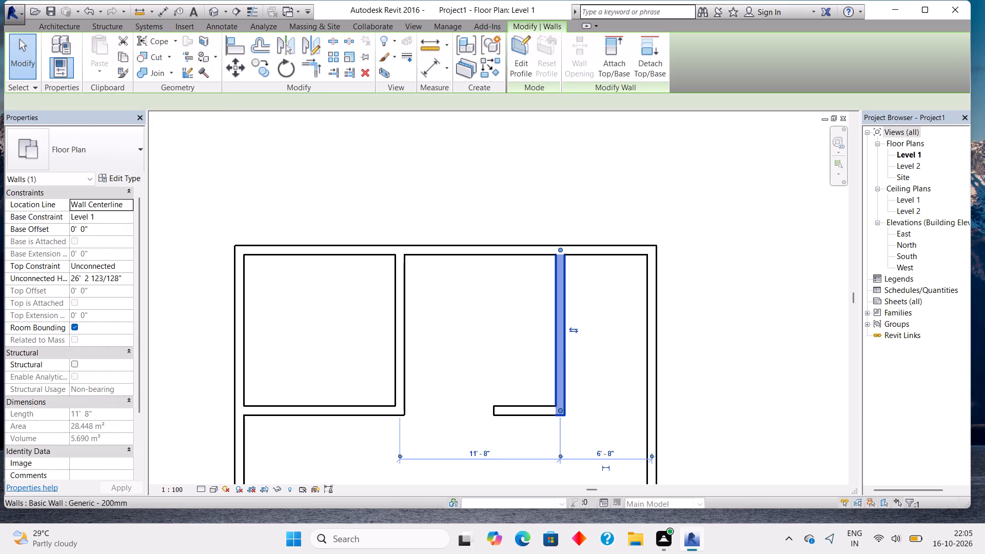
pyautogui.press('Right')
pyautogui.press('Right')
pyautogui.press('Right')
pyautogui.press('Right')
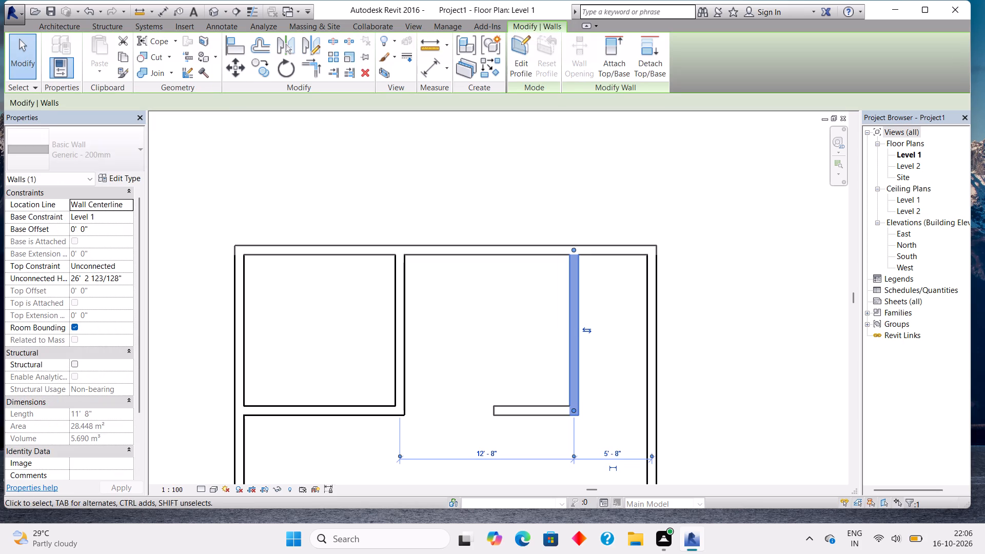
pyautogui.press('Escape')
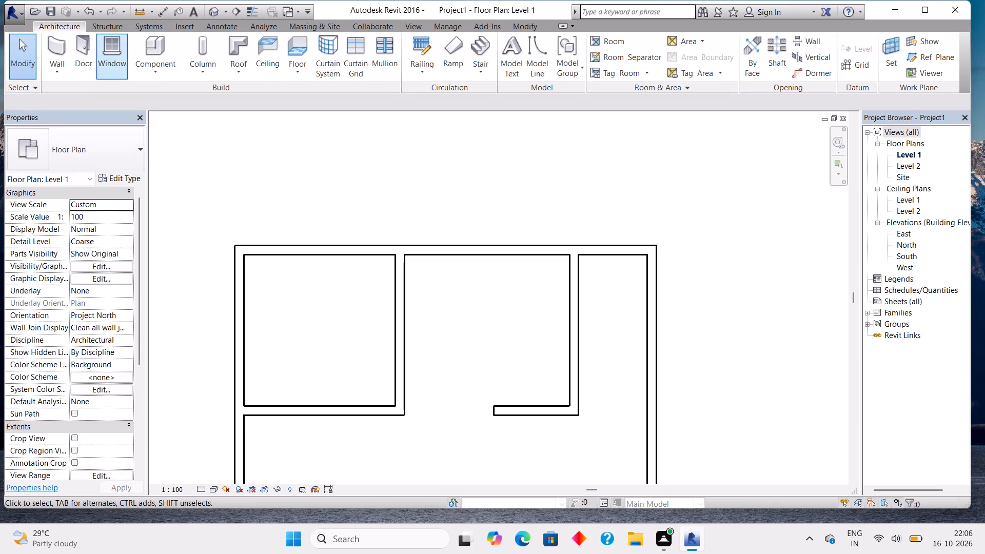
# Measure the north middle room's clear width and depth between inner wall faces with temporary aligned dimensions.
pyautogui.click(57, 44)
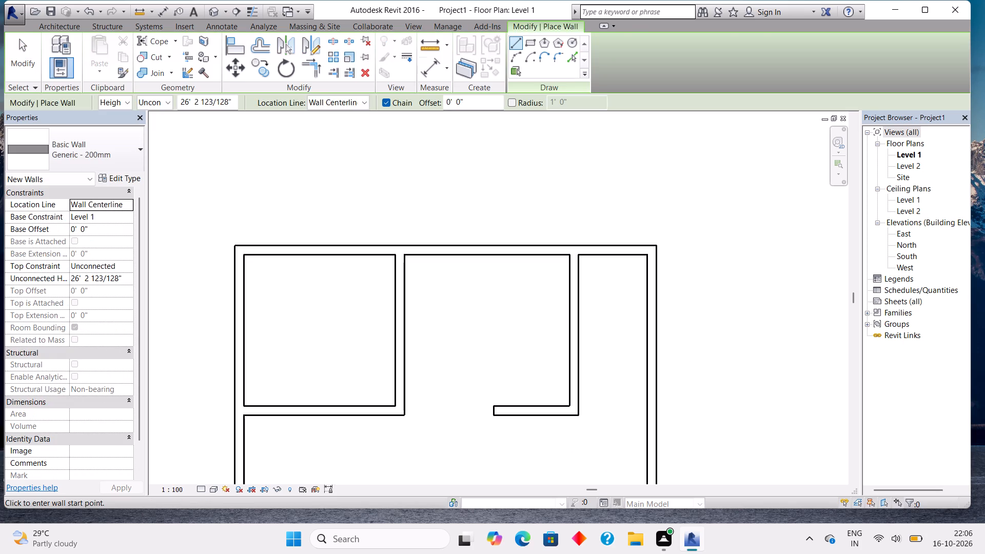
pyautogui.click(430, 69)
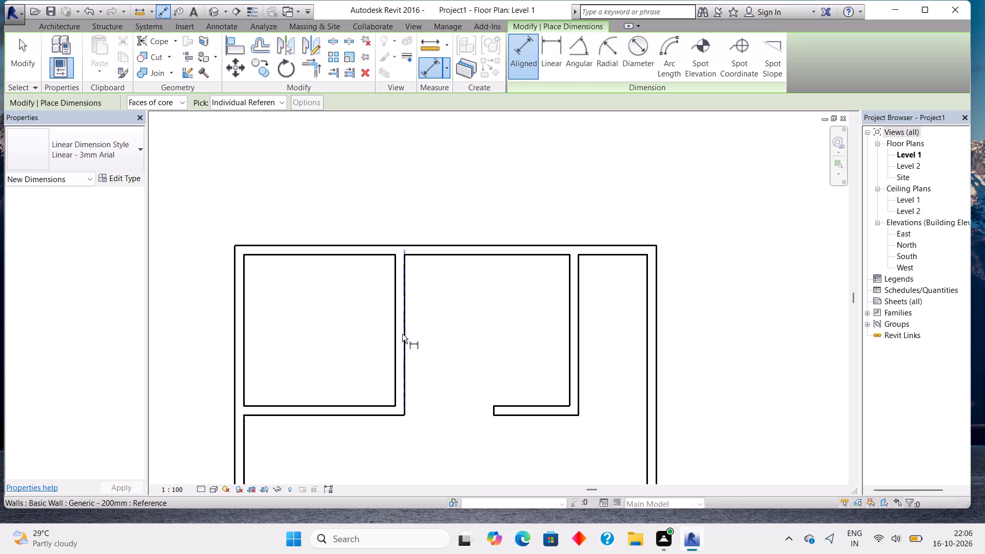
pyautogui.click(402, 334)
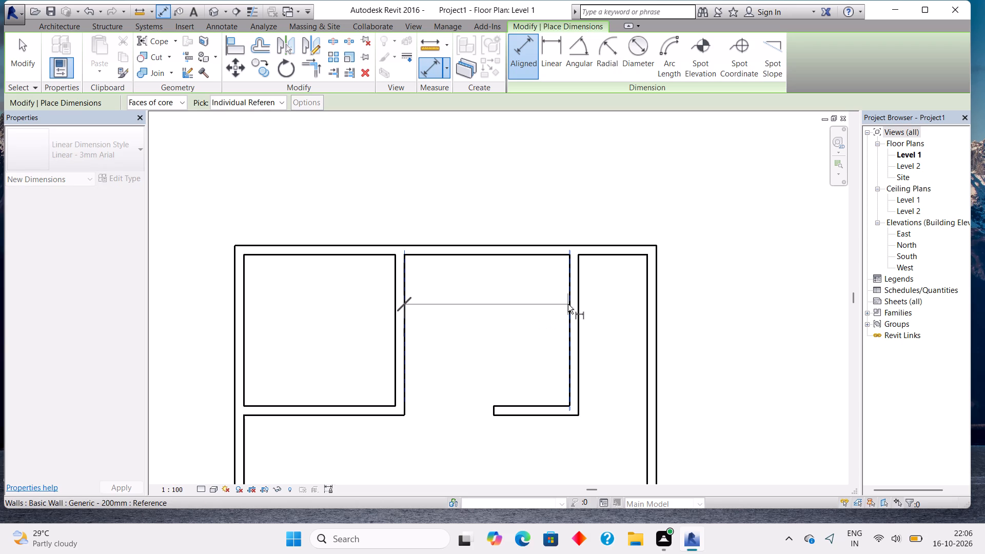
pyautogui.click(568, 304)
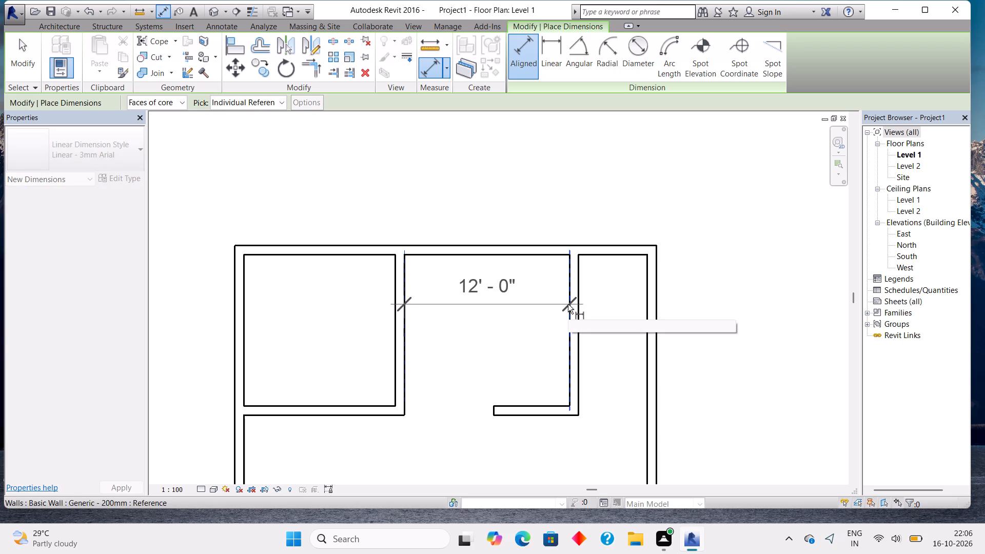
pyautogui.press('Escape')
pyautogui.click(525, 256)
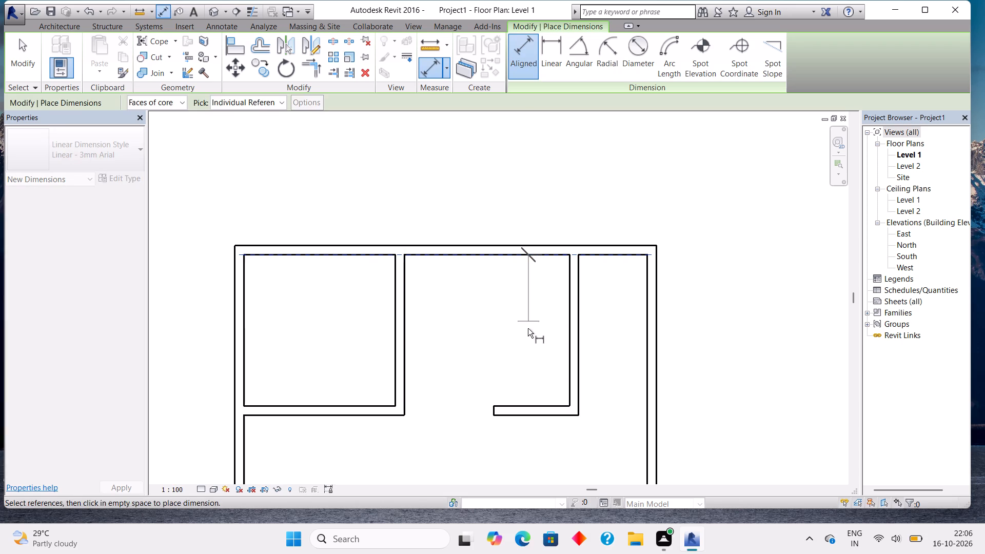
pyautogui.click(524, 408)
pyautogui.press('Escape')
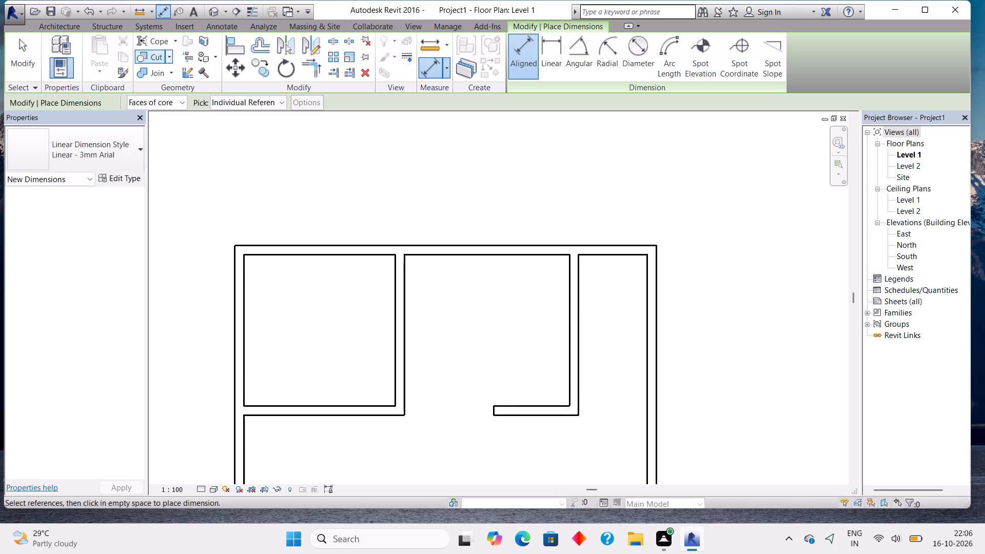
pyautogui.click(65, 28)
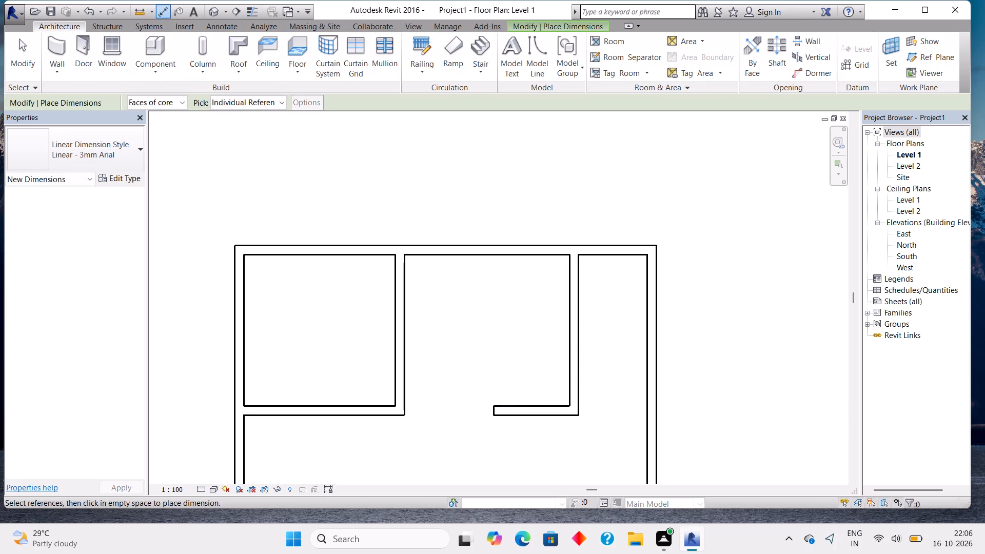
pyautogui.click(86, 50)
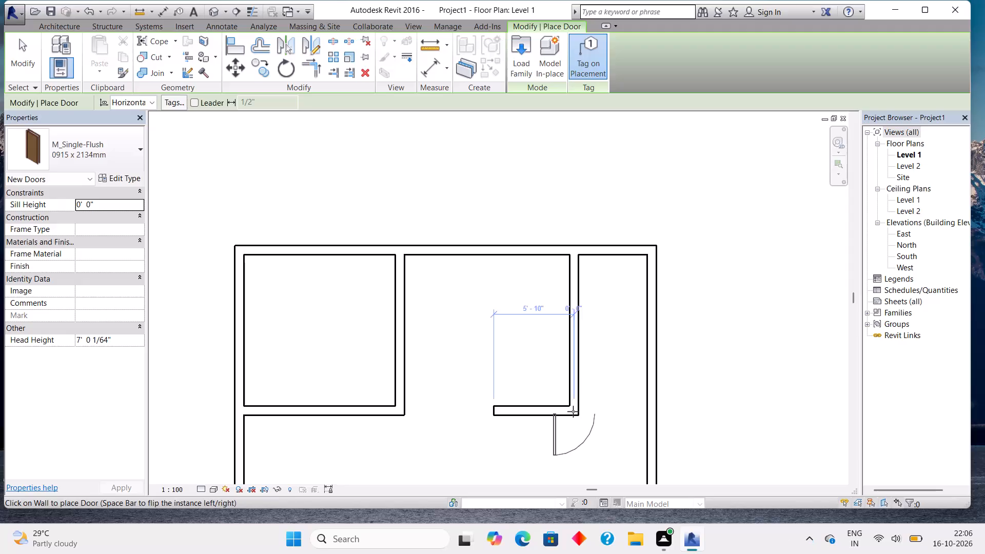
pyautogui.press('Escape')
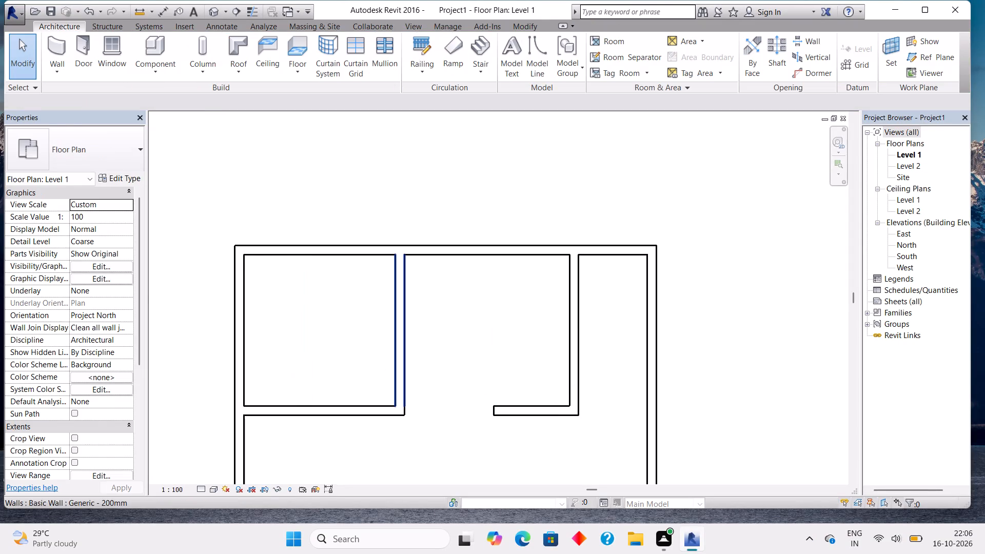
# Draw a wall about 5'-4" long from the south end of the north middle room's east partition to the east outer wall.
pyautogui.click(56, 38)
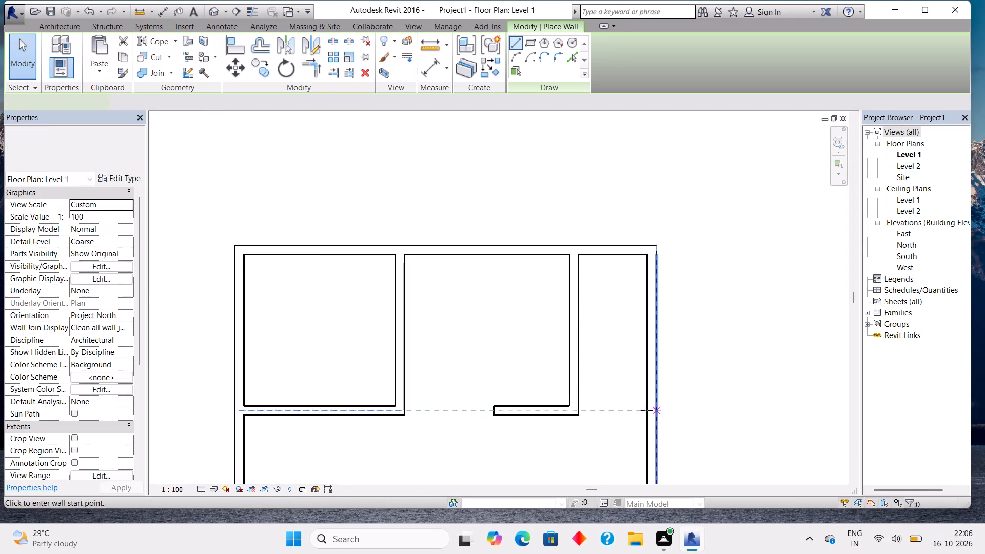
pyautogui.click(574, 410)
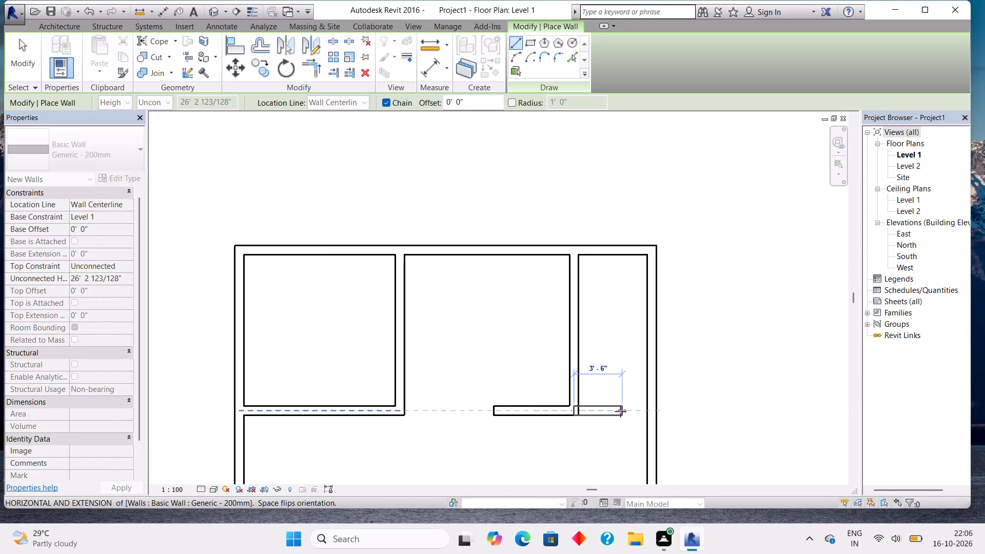
pyautogui.click(644, 412)
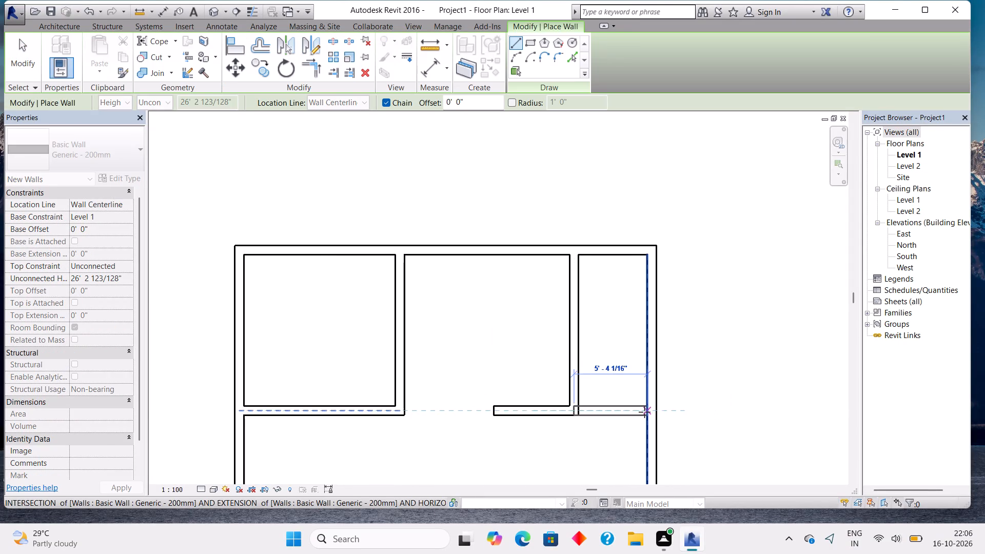
pyautogui.press('Escape')
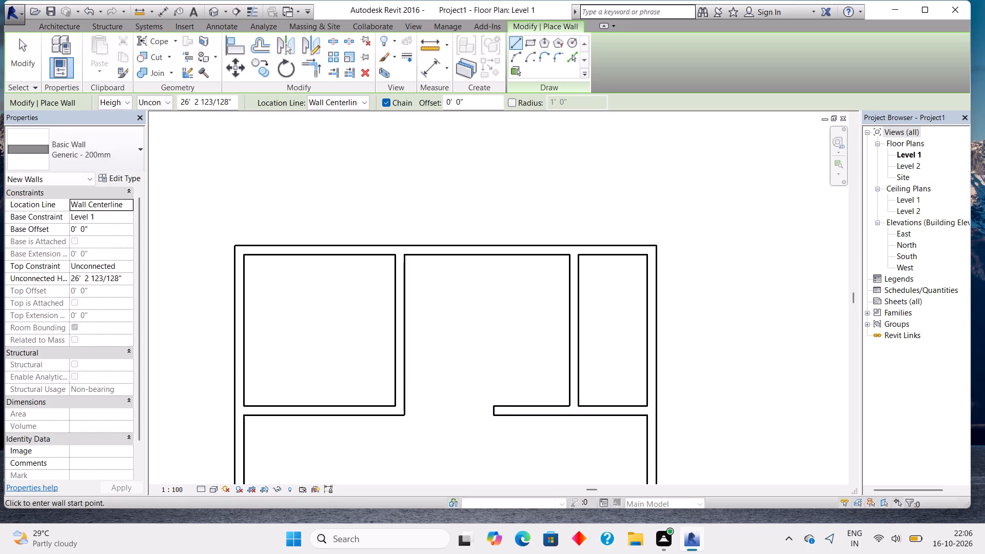
# Place an M_Single-Flush 0915 x 2134mm door centred in the northeast room's south wall, swinging into the room.
pyautogui.click(63, 22)
pyautogui.click(84, 43)
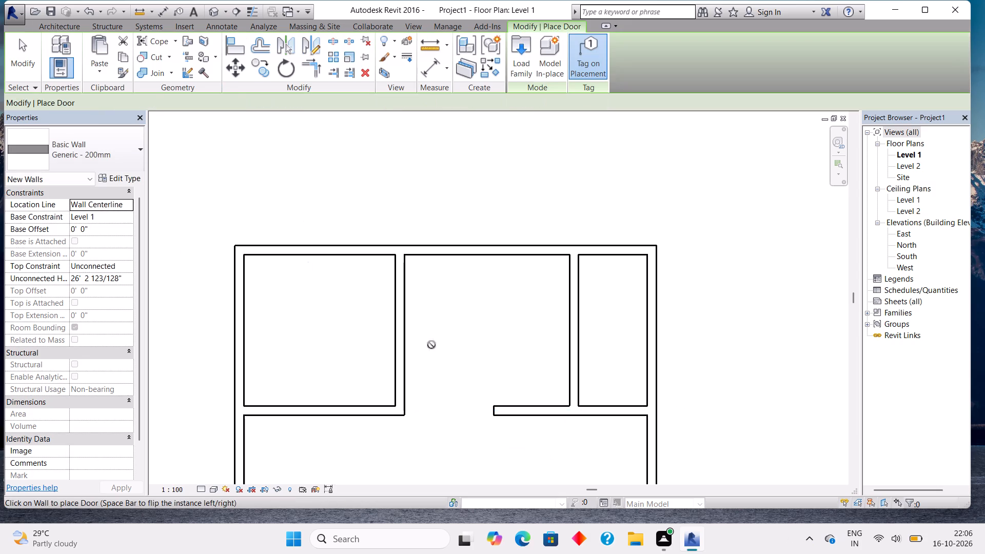
pyautogui.click(615, 408)
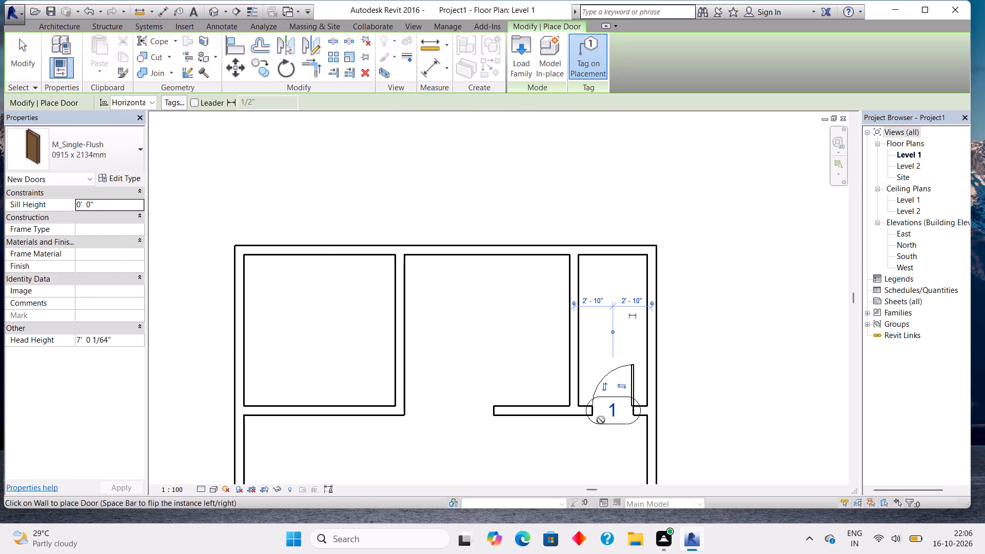
pyautogui.scroll(-3, 454, 451)
pyautogui.press('Escape')
pyautogui.press('Escape')
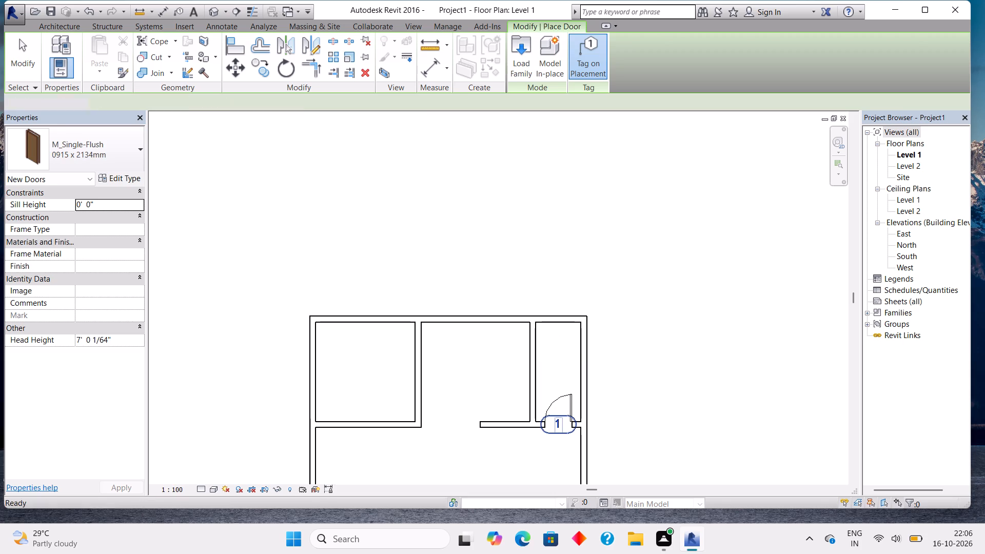
# Delete the tag of the northeast room's door.
pyautogui.click(558, 434)
pyautogui.press('Delete')
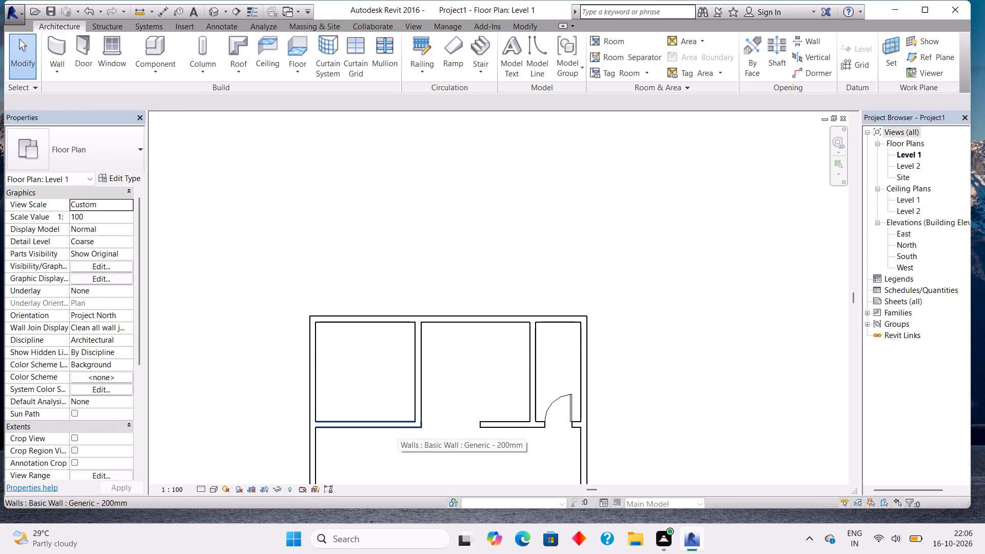
# Draw a wall about 2'-6" long eastward from the east end of the northwest room's south wall.
pyautogui.scroll(2, 421, 430)
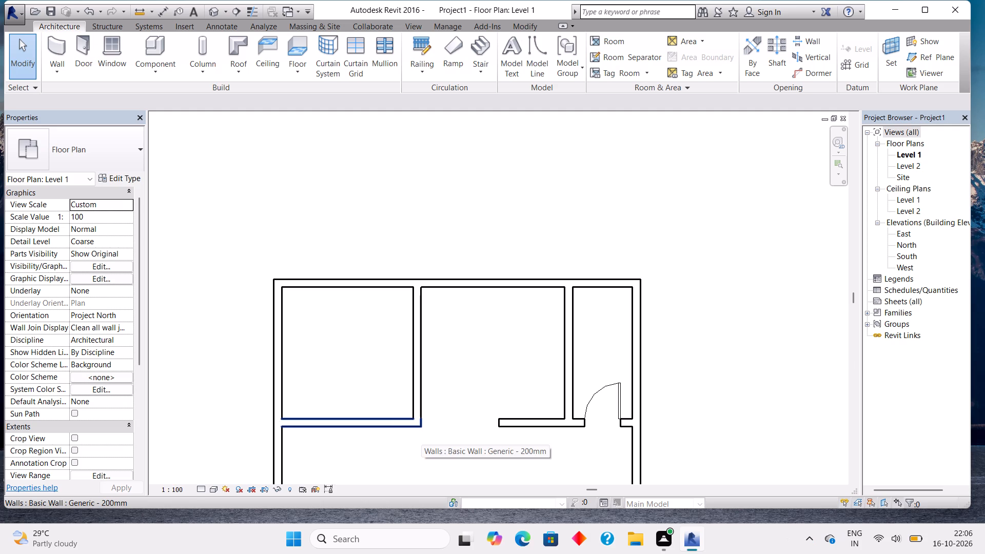
pyautogui.click(64, 64)
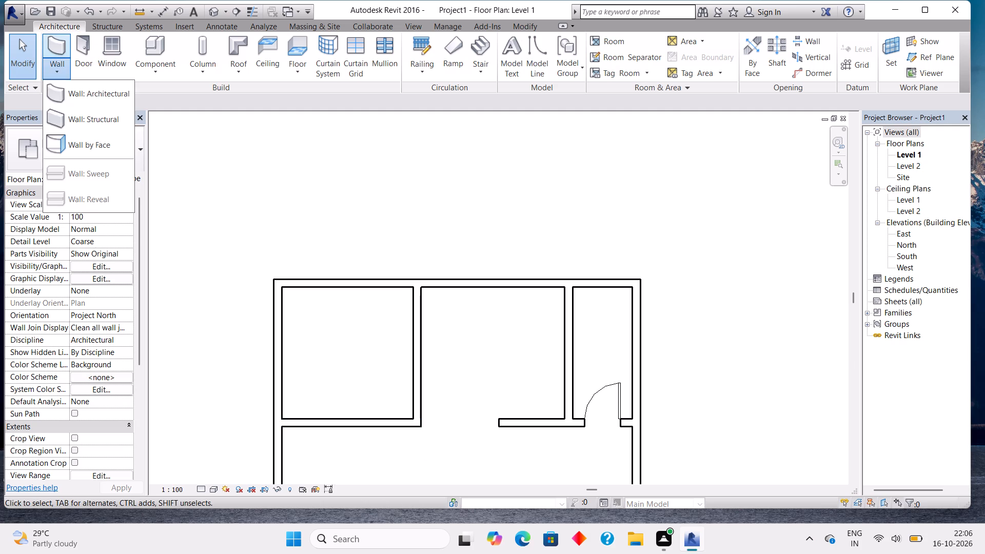
pyautogui.click(58, 48)
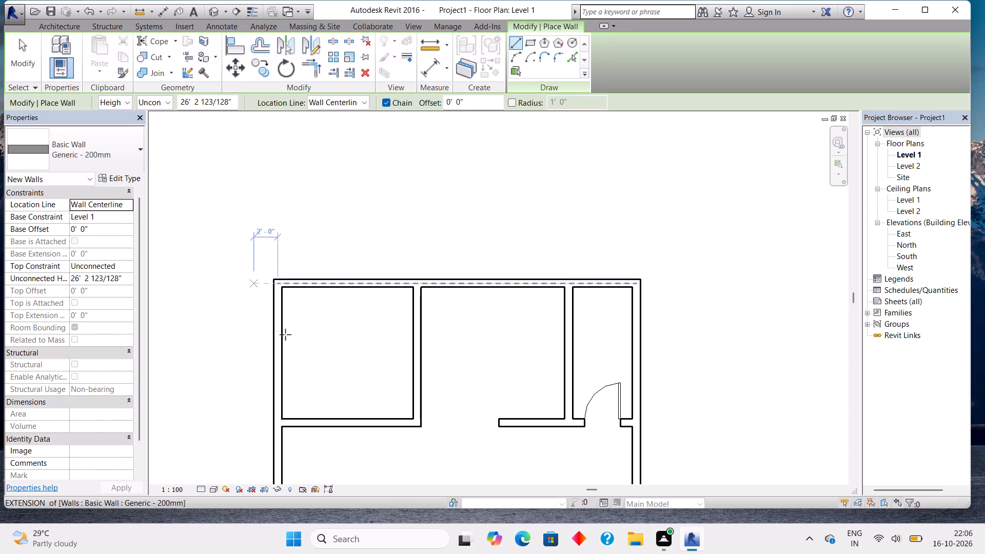
pyautogui.click(410, 426)
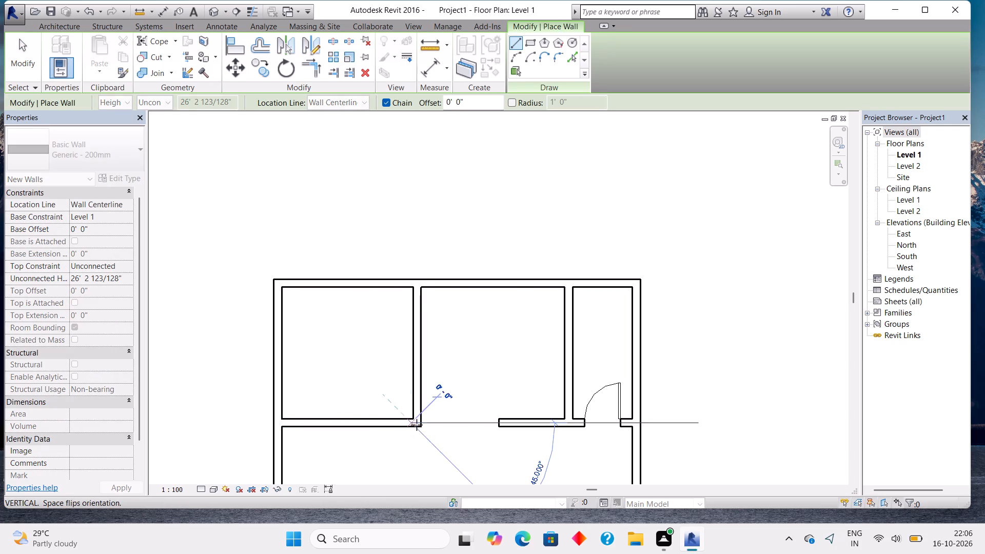
pyautogui.click(440, 419)
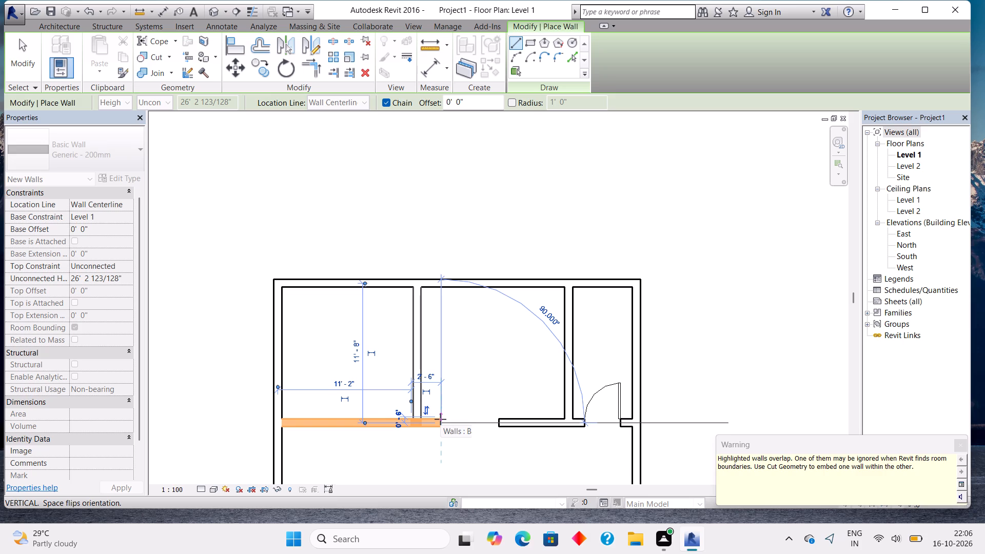
pyautogui.press('Escape')
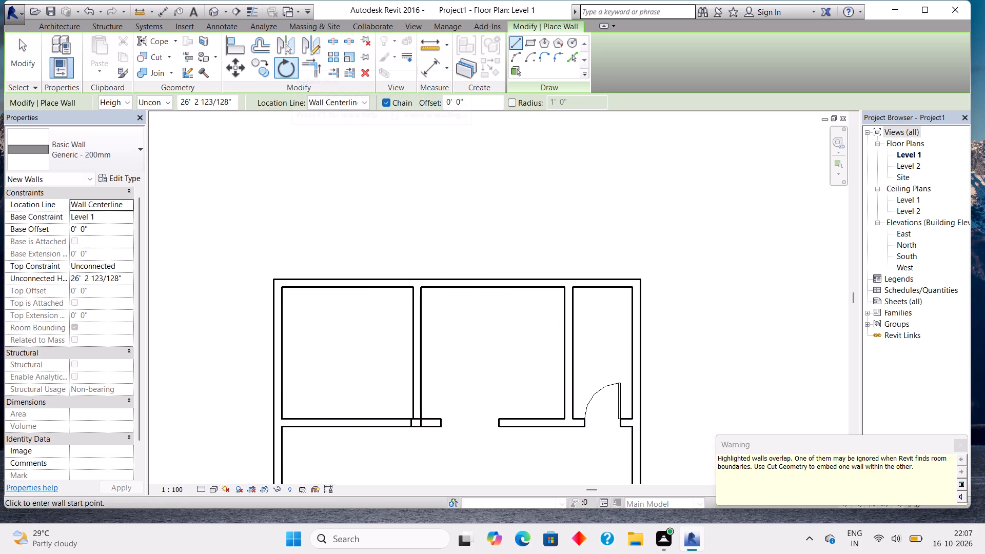
# Join the short wall with the northwest room's south wall into one continuous wall using Trim/Extend to Corner.
pyautogui.click(302, 72)
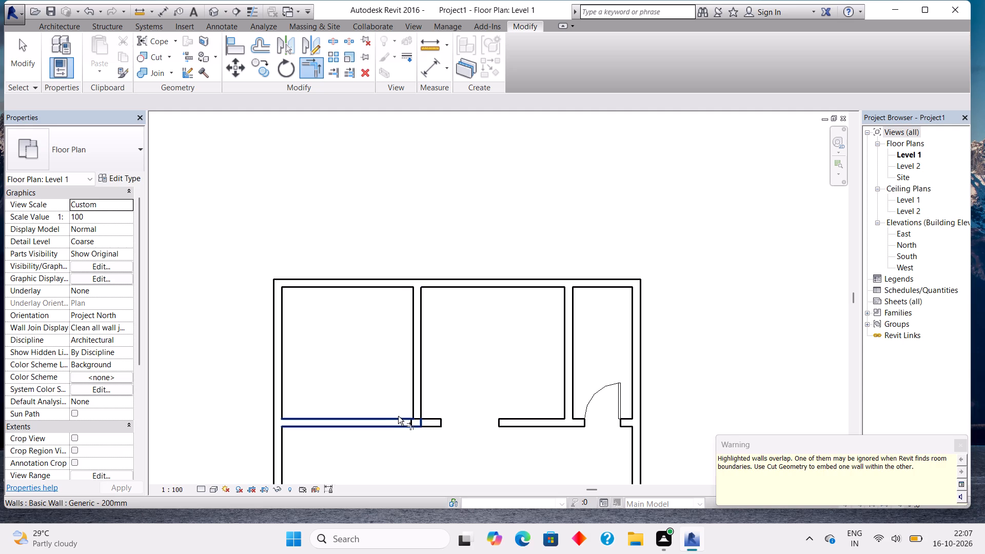
pyautogui.click(393, 422)
pyautogui.click(437, 419)
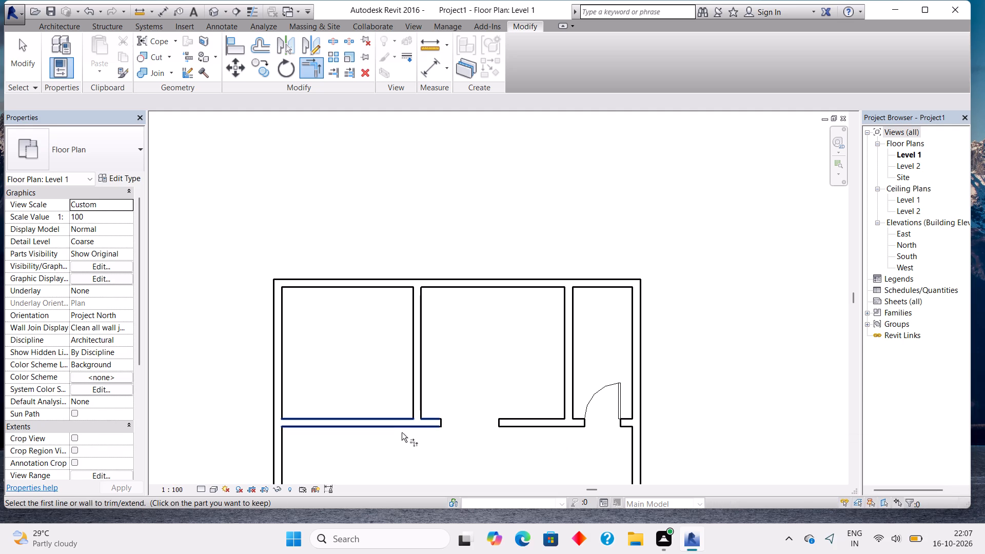
# Delete the north-south partition between the northwest room and the north middle room.
pyautogui.scroll(-1, 402, 432)
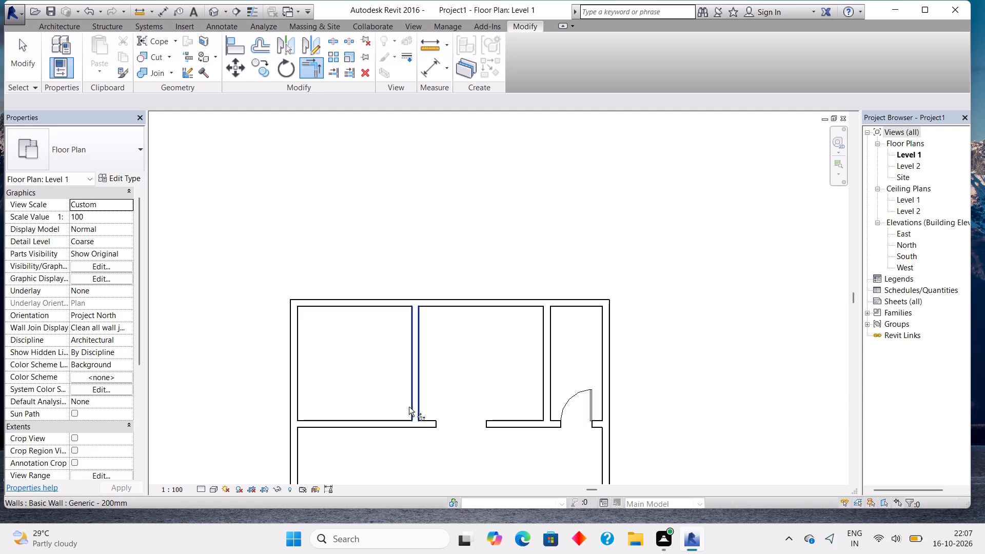
pyautogui.click(411, 406)
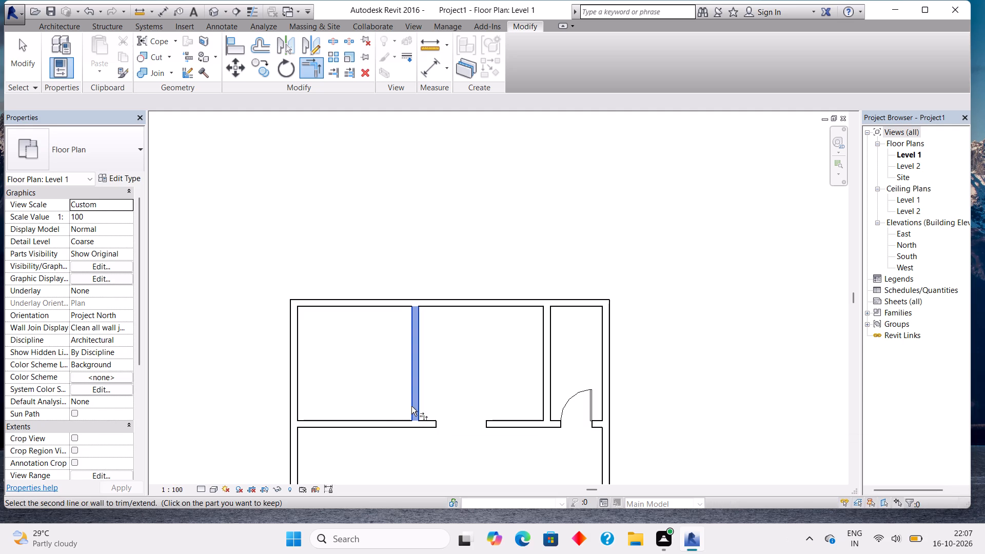
pyautogui.press('Delete')
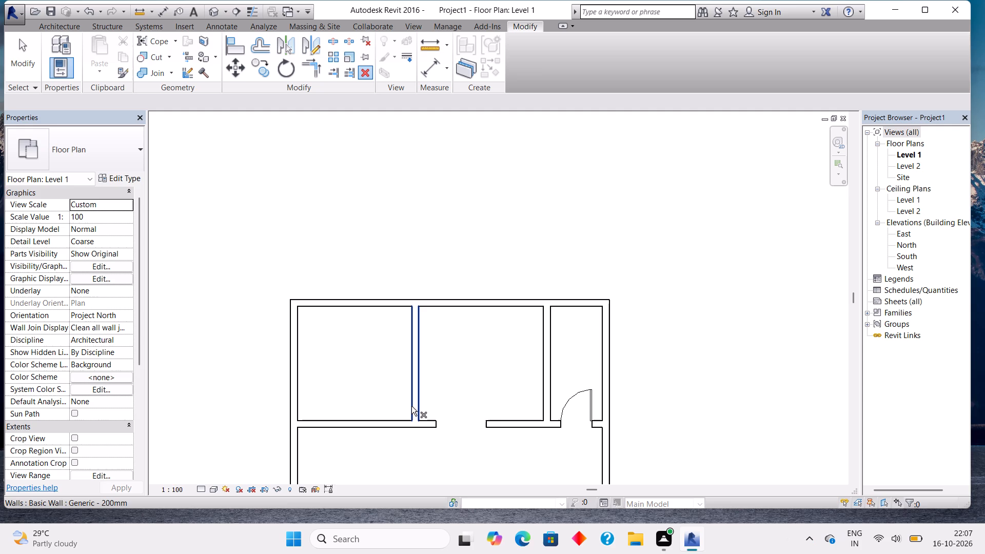
pyautogui.click(413, 398)
pyautogui.press('Delete')
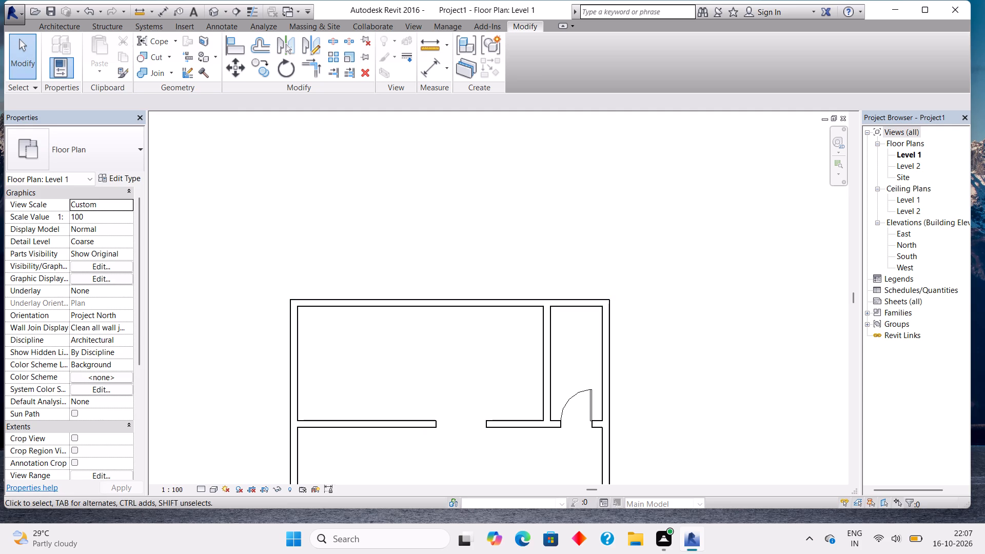
# Draw a partition about 7'-10" long south from the north wall, 10'-6" east of the west wall's centerline.
pyautogui.click(70, 30)
pyautogui.click(64, 36)
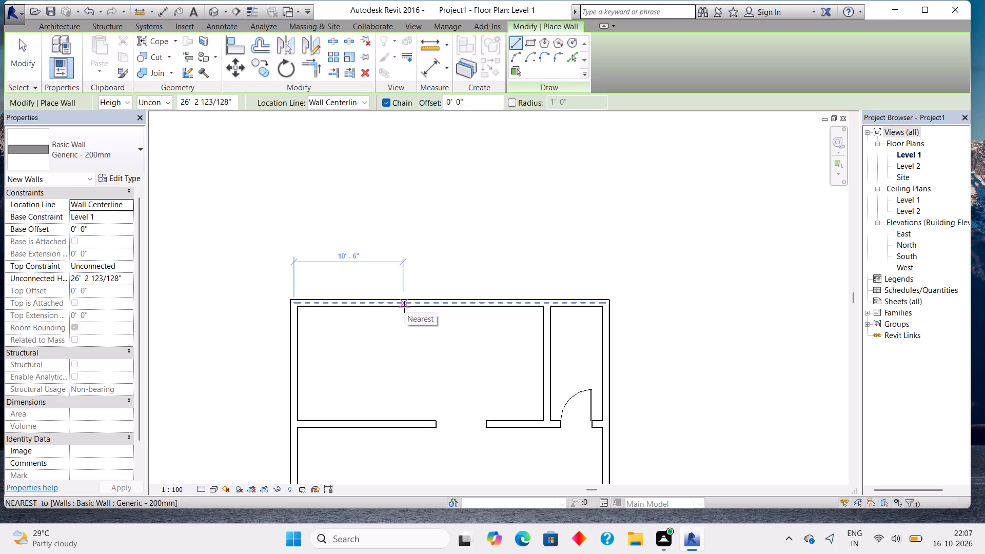
pyautogui.click(405, 309)
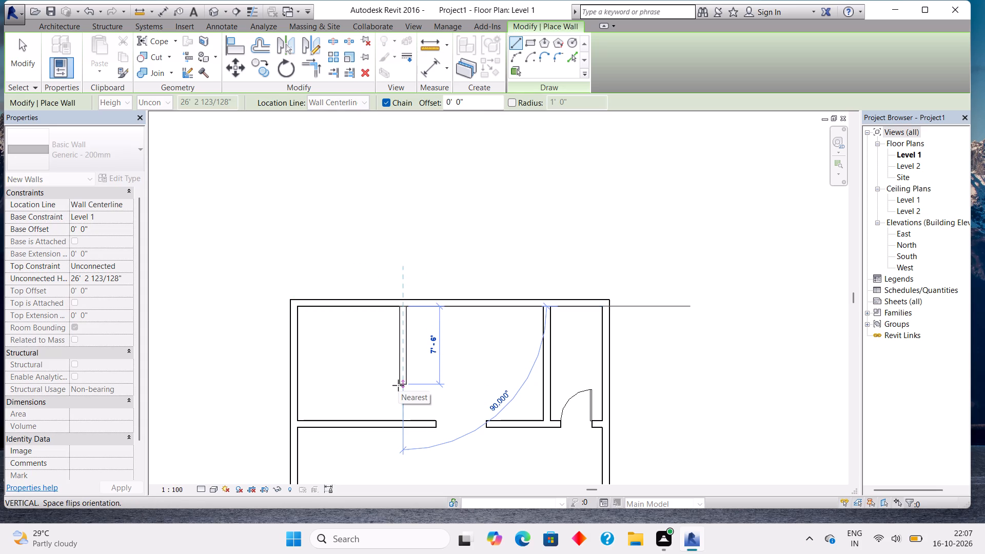
pyautogui.click(398, 385)
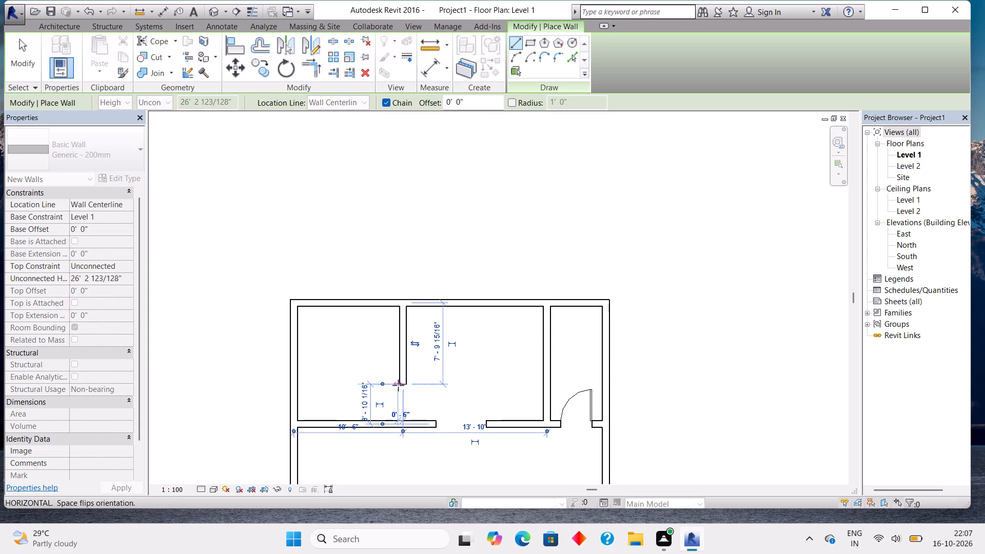
pyautogui.press('Escape')
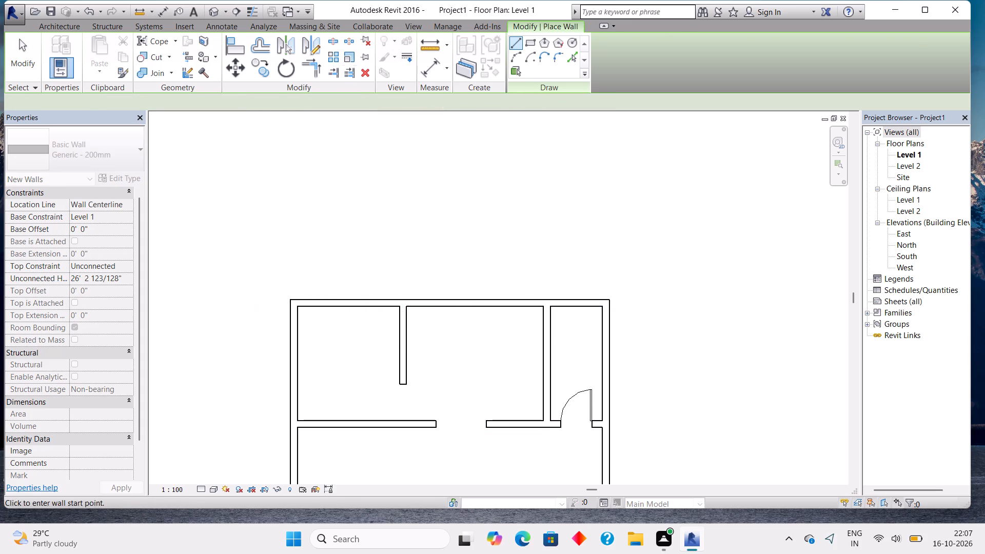
pyautogui.press('Escape')
# Check the northwest room's clear width between the west wall and the new partition with a temporary aligned dimension.
pyautogui.click(65, 37)
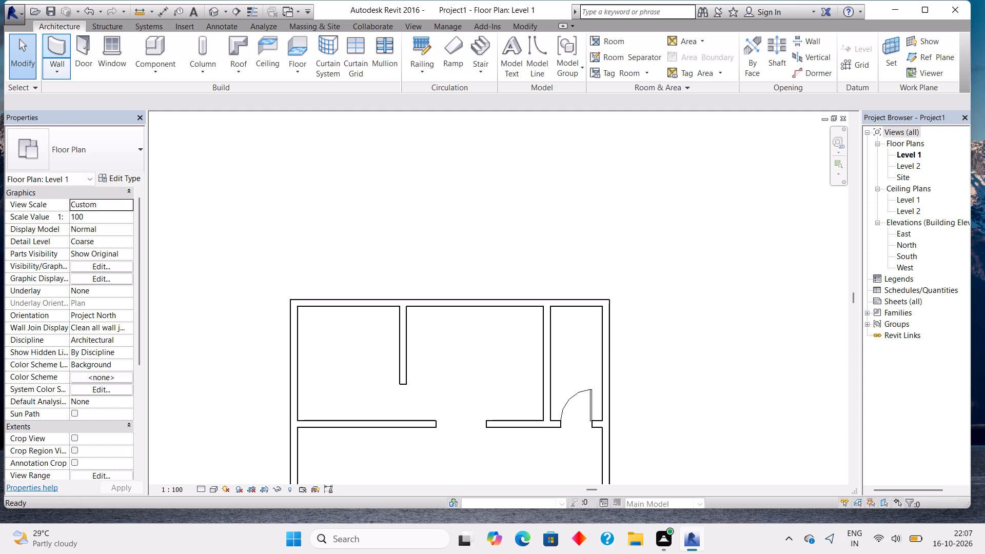
pyautogui.click(421, 72)
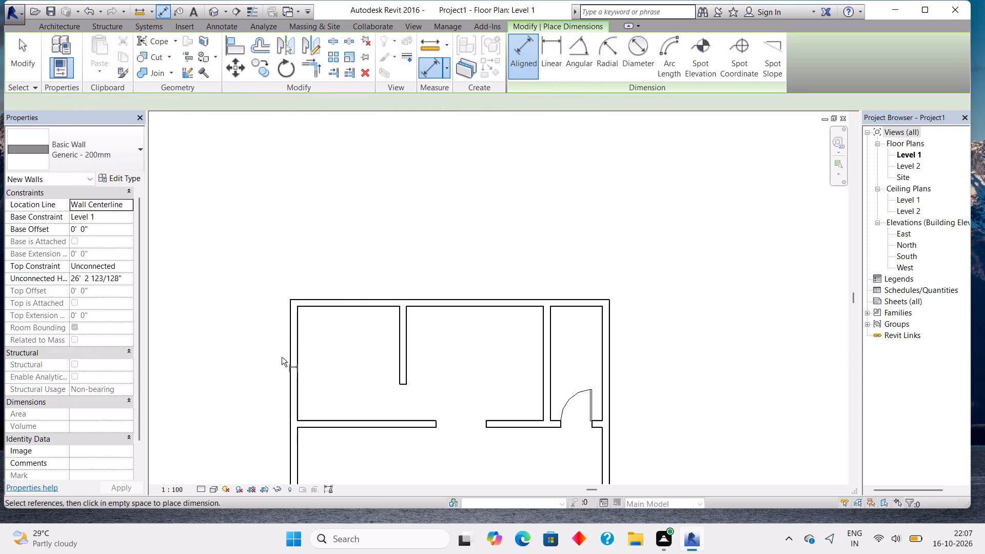
pyautogui.scroll(6, 300, 345)
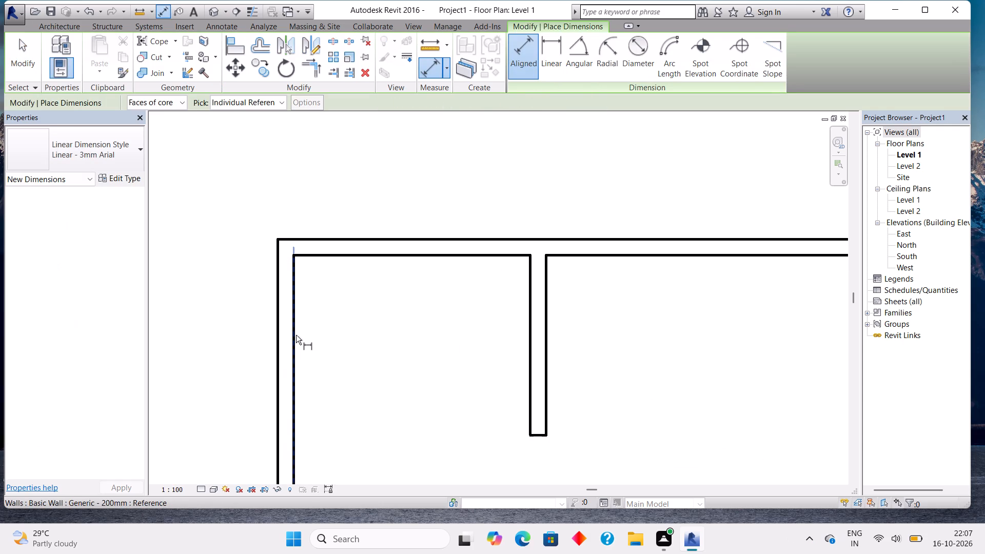
pyautogui.click(296, 335)
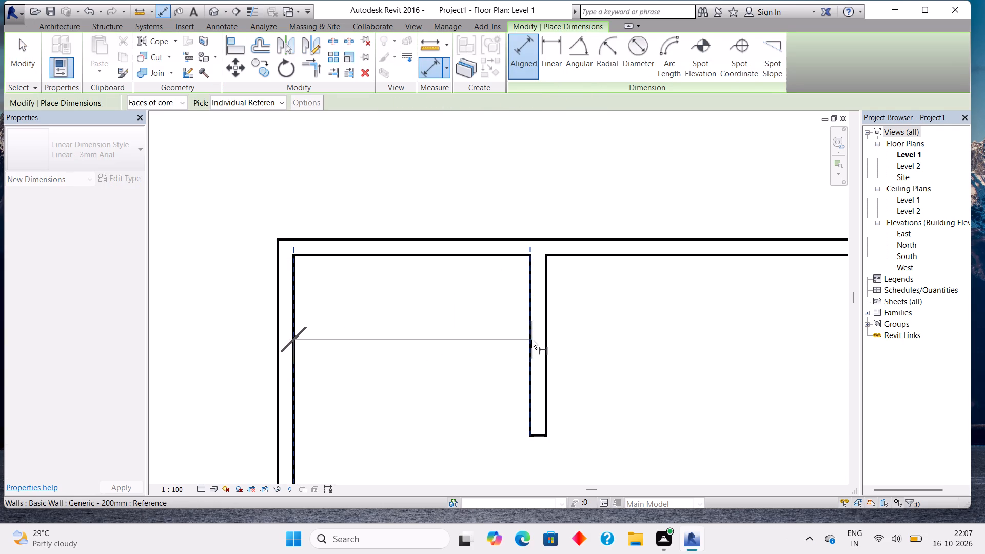
pyautogui.click(531, 340)
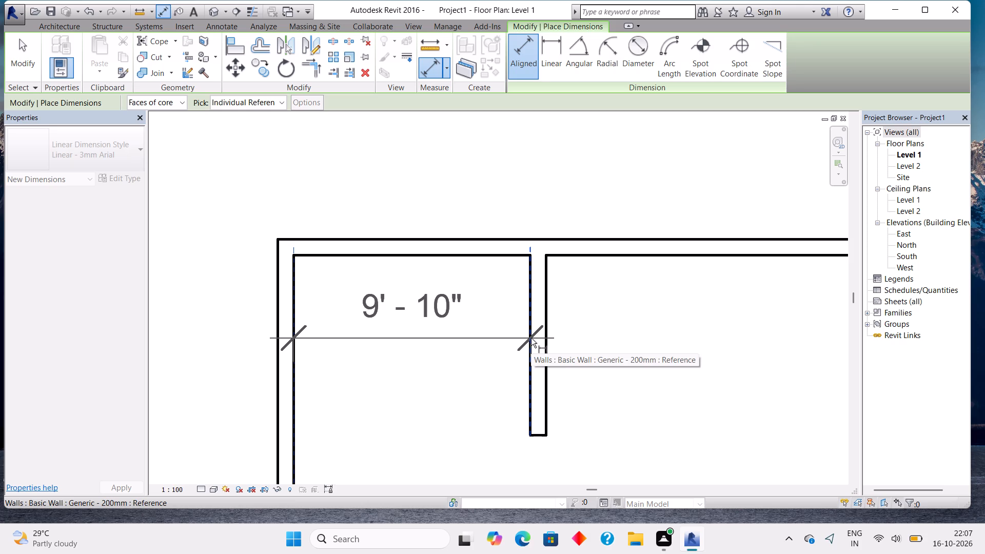
pyautogui.press('Escape')
pyautogui.press('Escape')
# Nudge the new partition east to an 11'-1" centerline distance from the west outer wall.
pyautogui.click(531, 338)
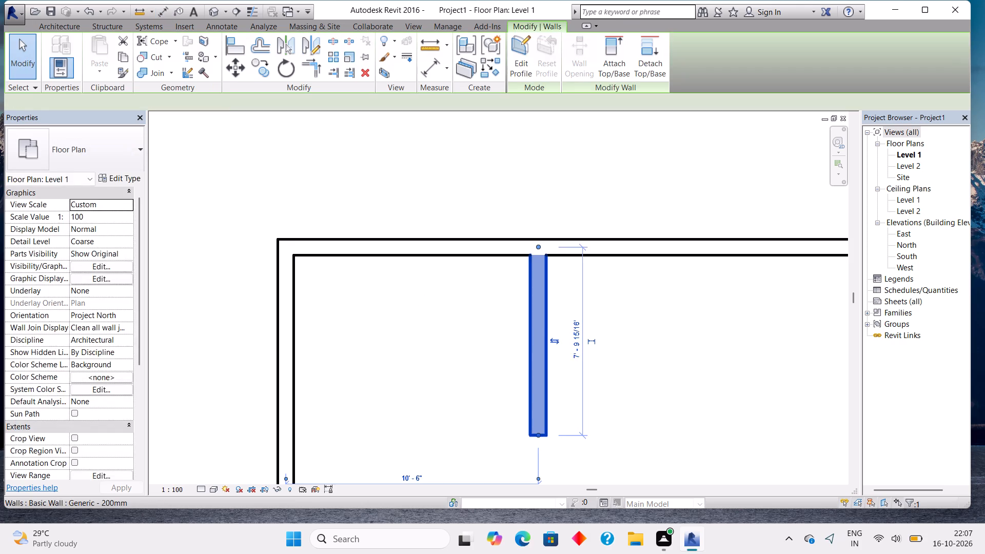
pyautogui.press('Right')
pyautogui.press('Right')
pyautogui.press('Right')
pyautogui.press('Right')
pyautogui.press('Right')
pyautogui.press('Right')
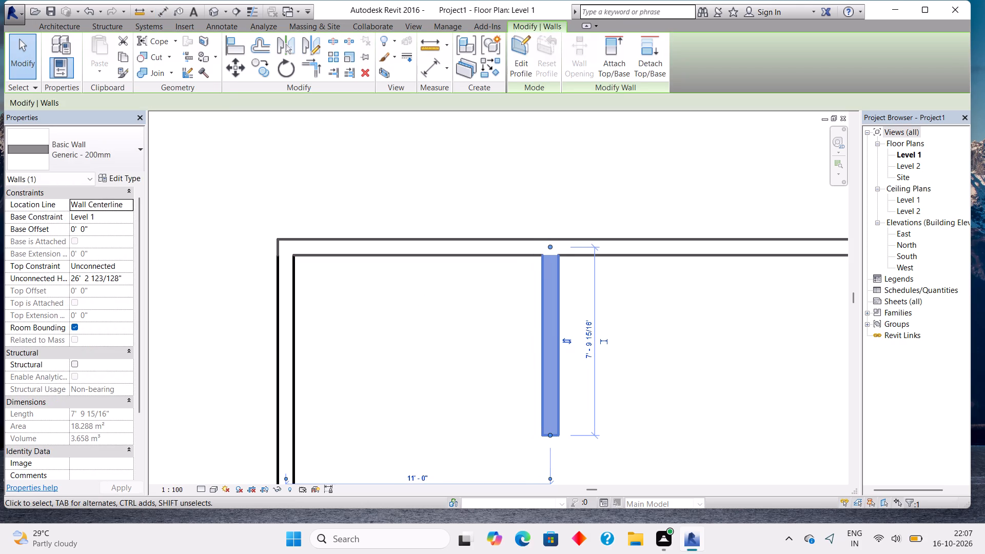
pyautogui.press('Right')
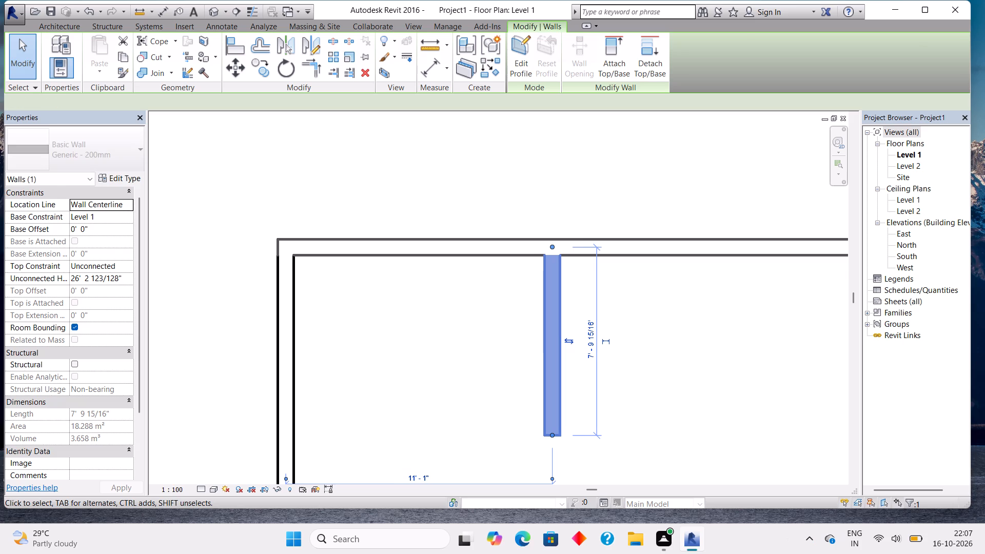
pyautogui.press('Escape')
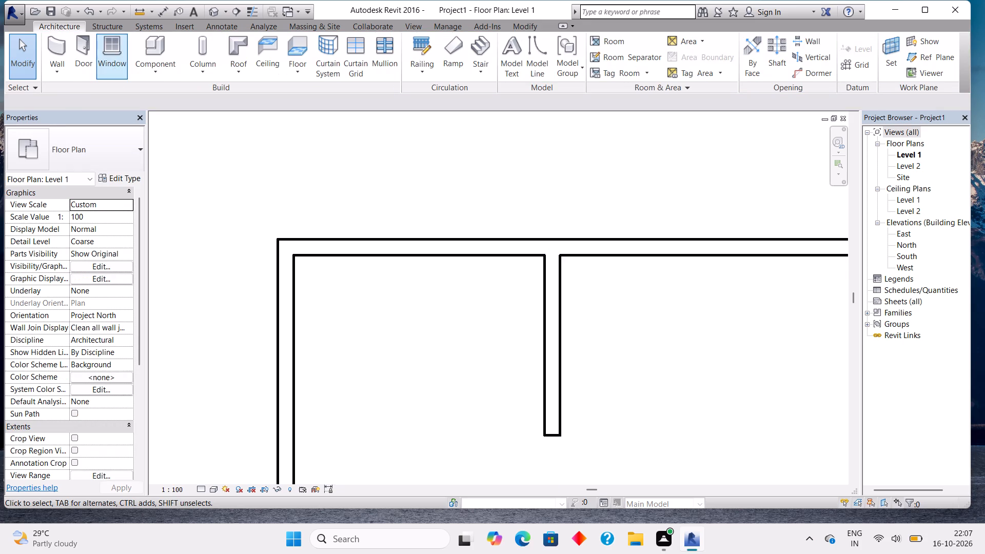
# Check the northwest room's clear width between the west wall's inner face and the partition with a temporary aligned dimension.
pyautogui.click(53, 56)
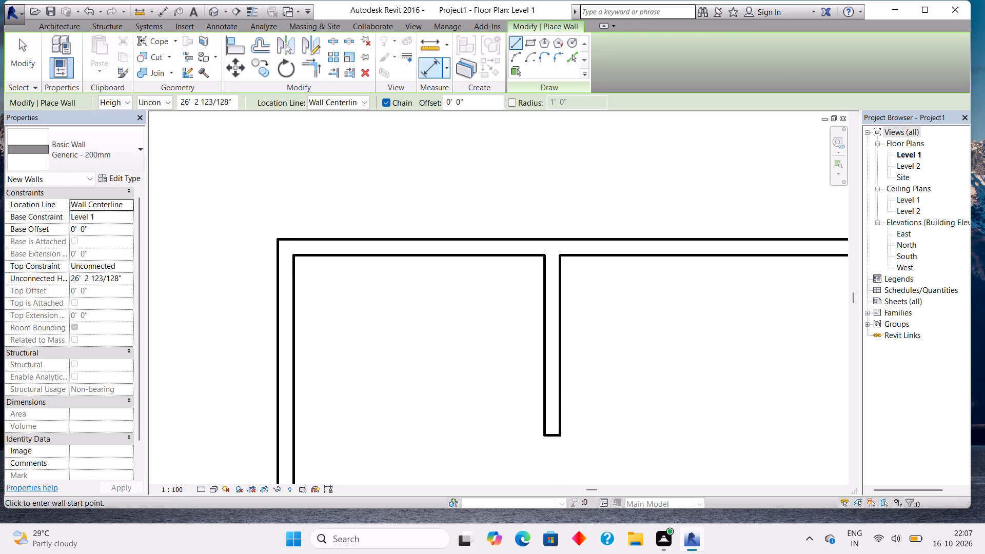
pyautogui.click(432, 66)
pyautogui.click(292, 293)
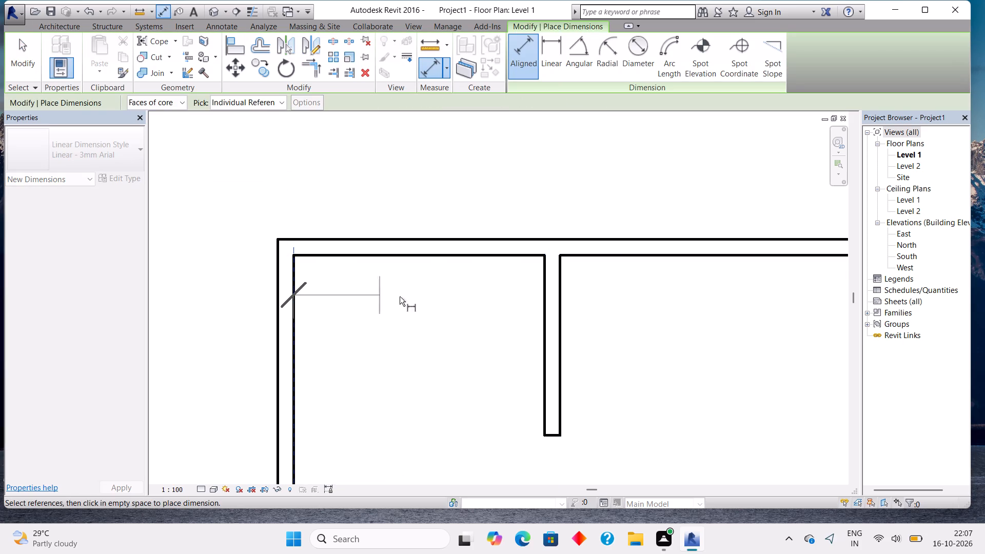
pyautogui.click(543, 319)
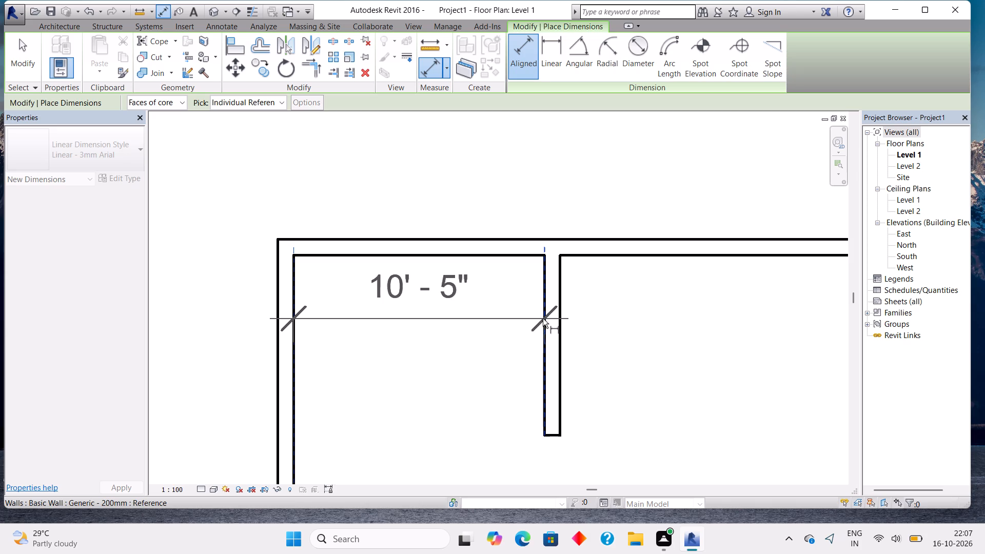
pyautogui.press('Escape')
pyautogui.press('Escape')
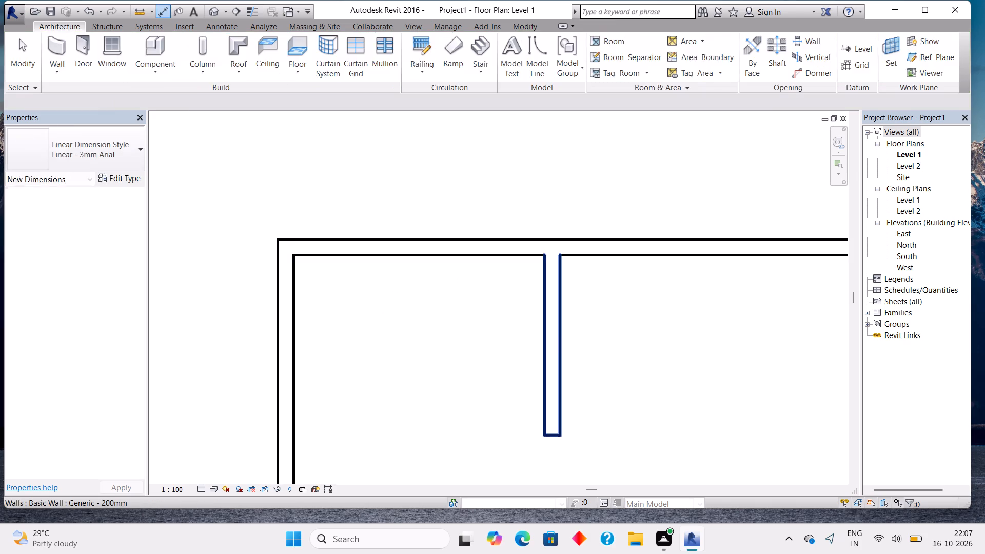
# Nudge the partition east of the northwest room to an 11'-3" centerline distance from the west outer wall.
pyautogui.click(543, 337)
pyautogui.press('Right')
pyautogui.press('Right')
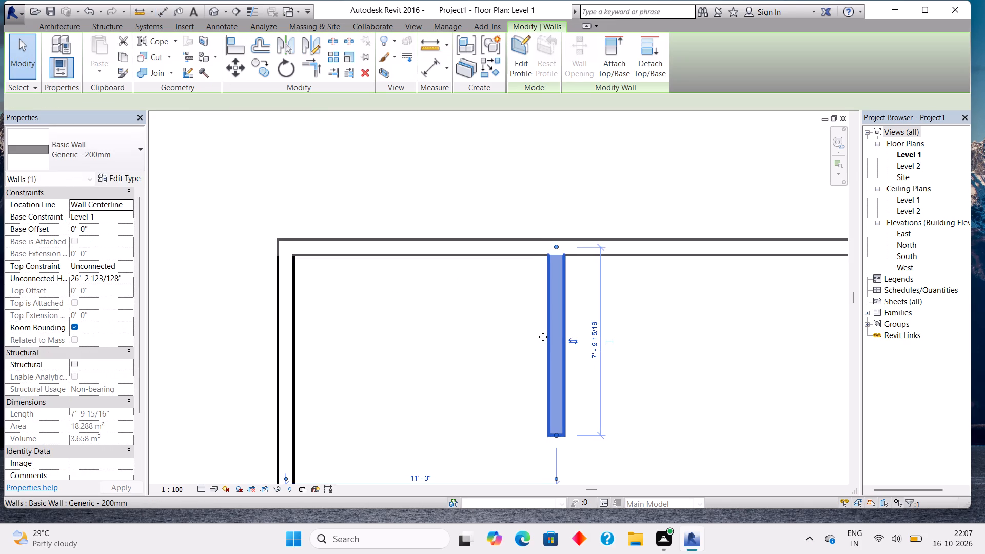
pyautogui.press('Escape')
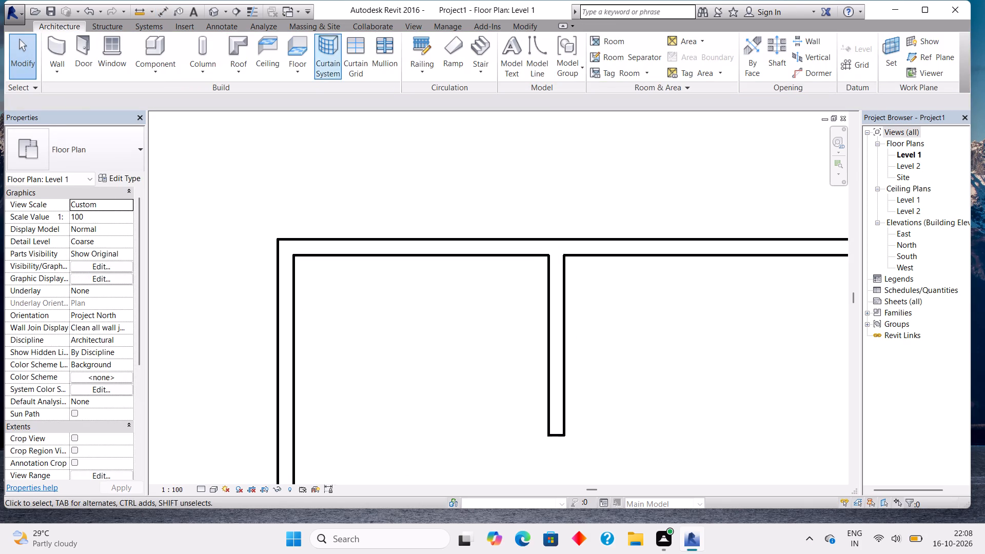
# Recheck the northwest room's clear inside width with a temporary aligned dimension from the west wall to the partition.
pyautogui.click(64, 42)
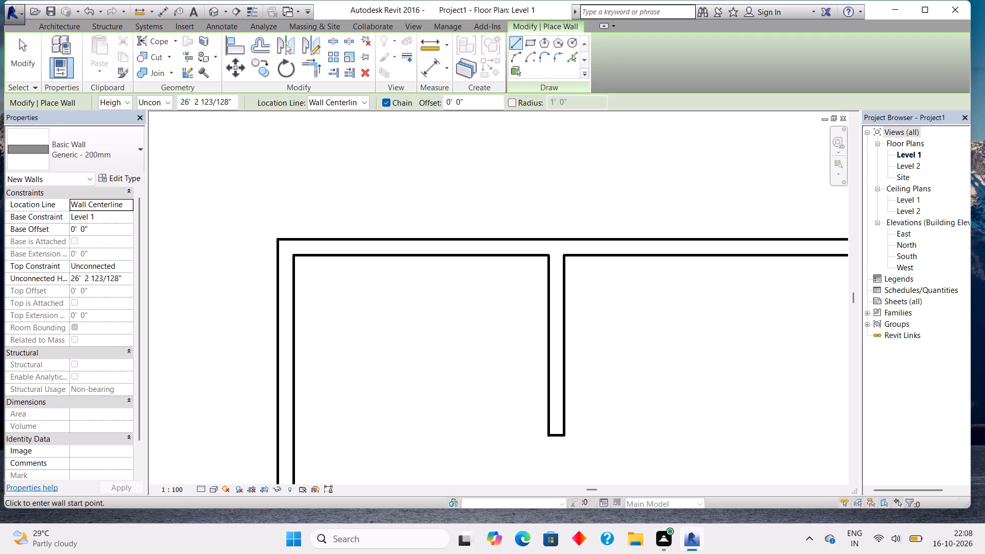
pyautogui.click(429, 68)
pyautogui.click(295, 345)
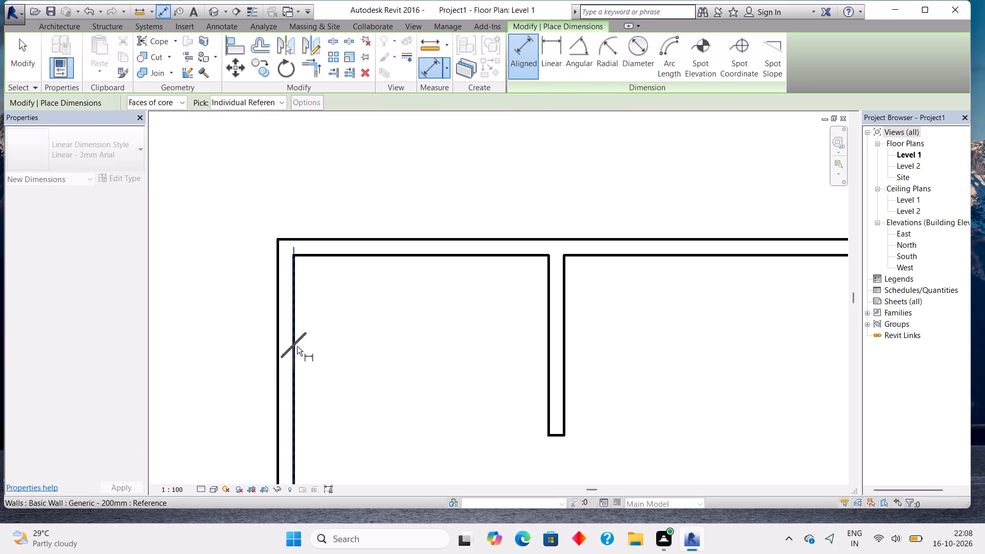
pyautogui.click(549, 369)
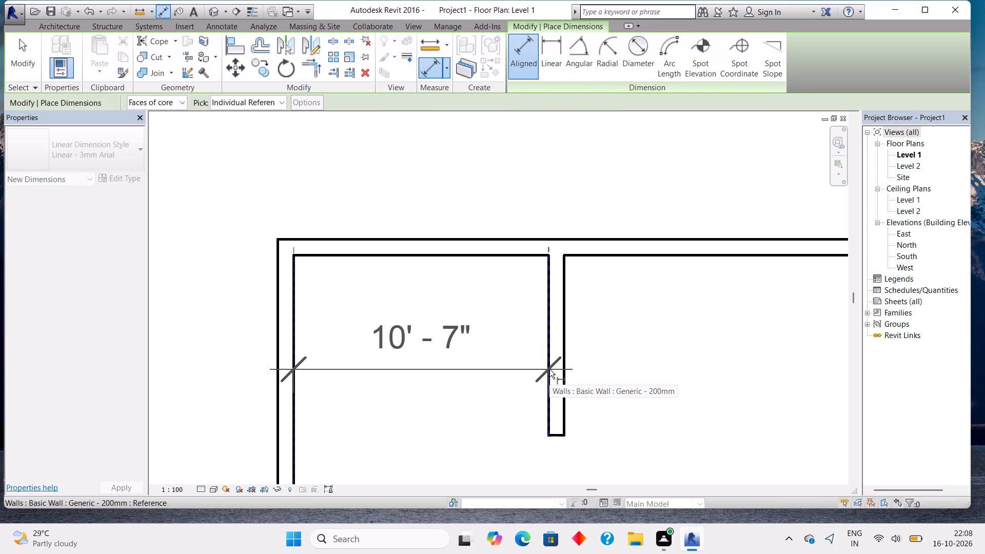
pyautogui.press('Escape')
pyautogui.press('Escape')
# Nudge the northwest room's partition farther east to an 11'-5" centerline distance from the west outer wall.
pyautogui.click(549, 369)
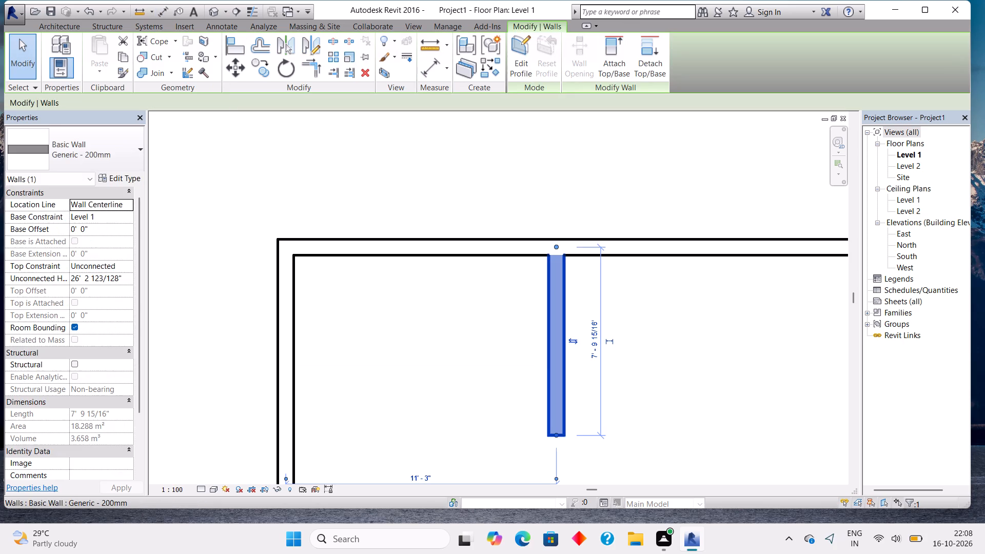
pyautogui.press('Right')
pyautogui.press('Right')
pyautogui.press('Escape')
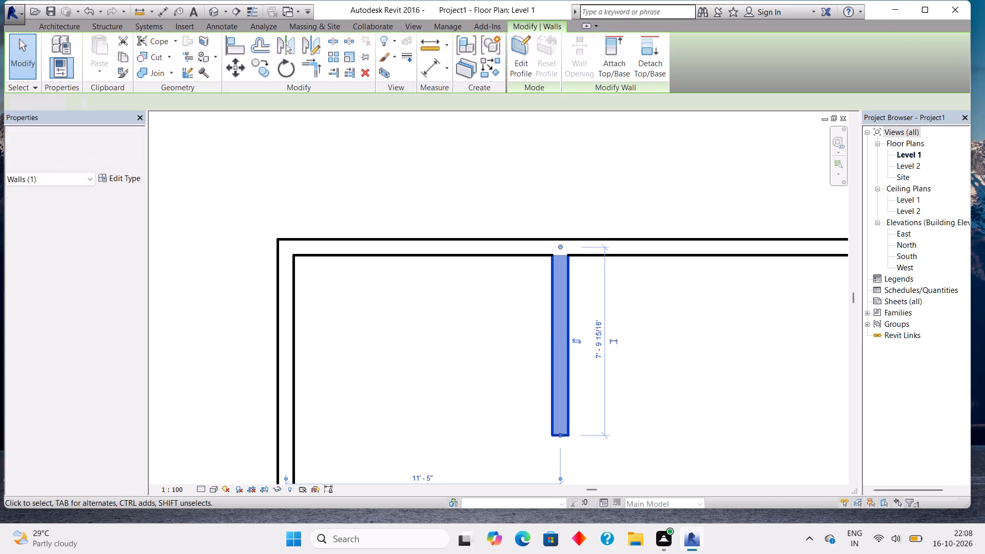
# Measure the clear width between the west wall's inner face and the moved partition with a temporary aligned dimension.
pyautogui.click(57, 48)
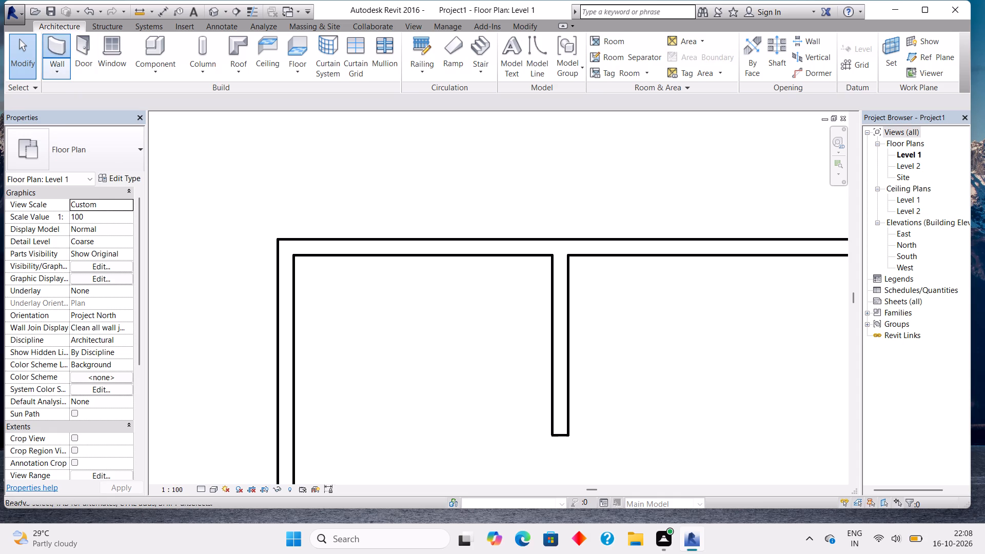
pyautogui.click(436, 68)
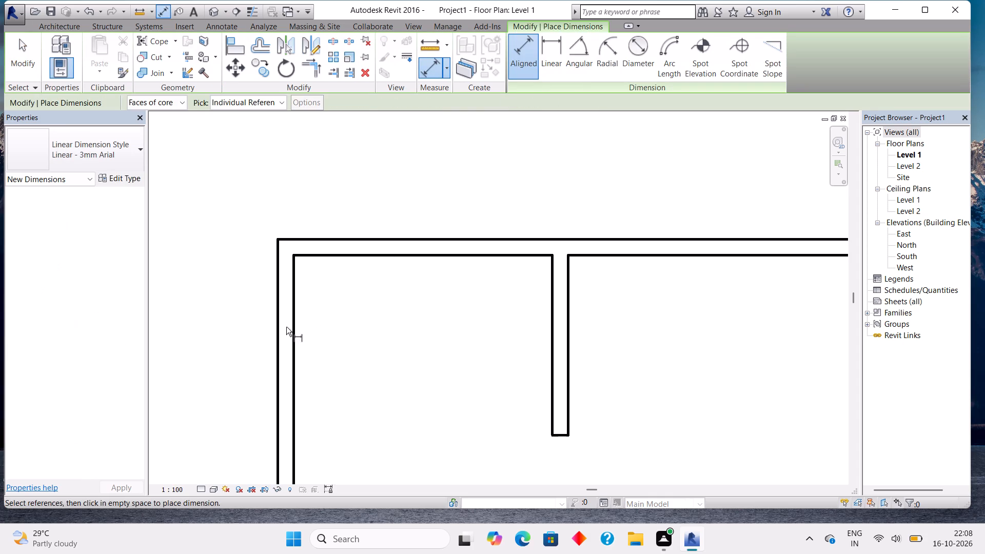
pyautogui.click(294, 312)
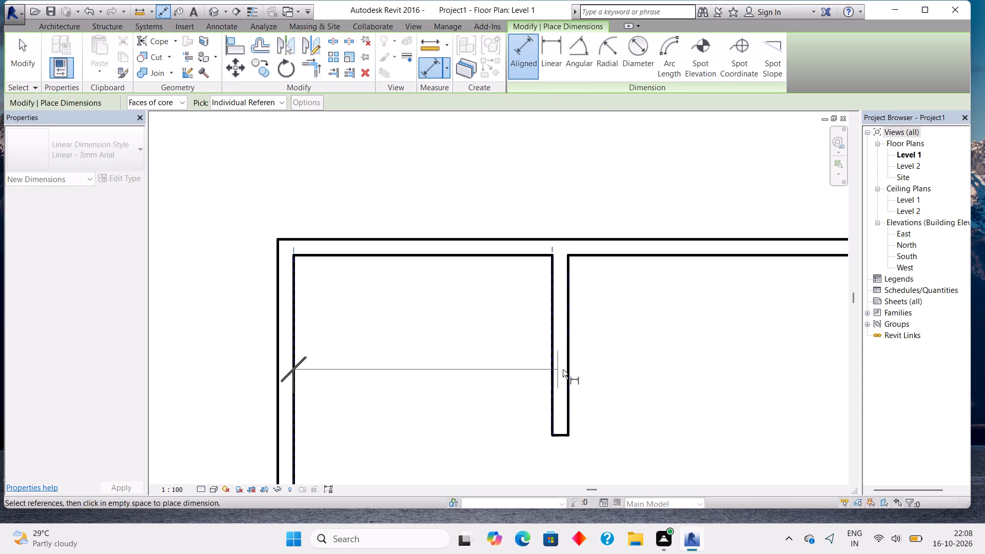
pyautogui.click(553, 363)
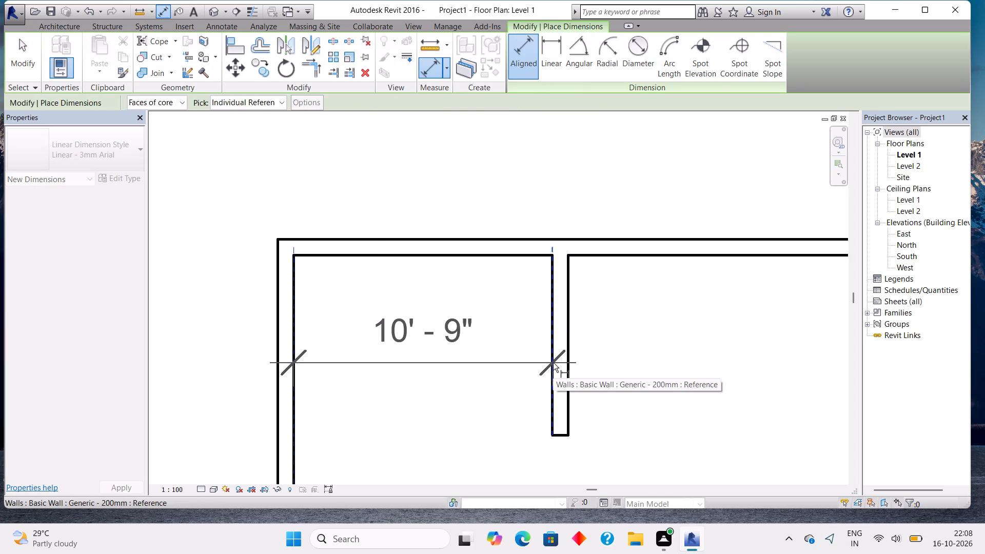
pyautogui.press('Escape')
pyautogui.click(553, 363)
pyautogui.press('Escape')
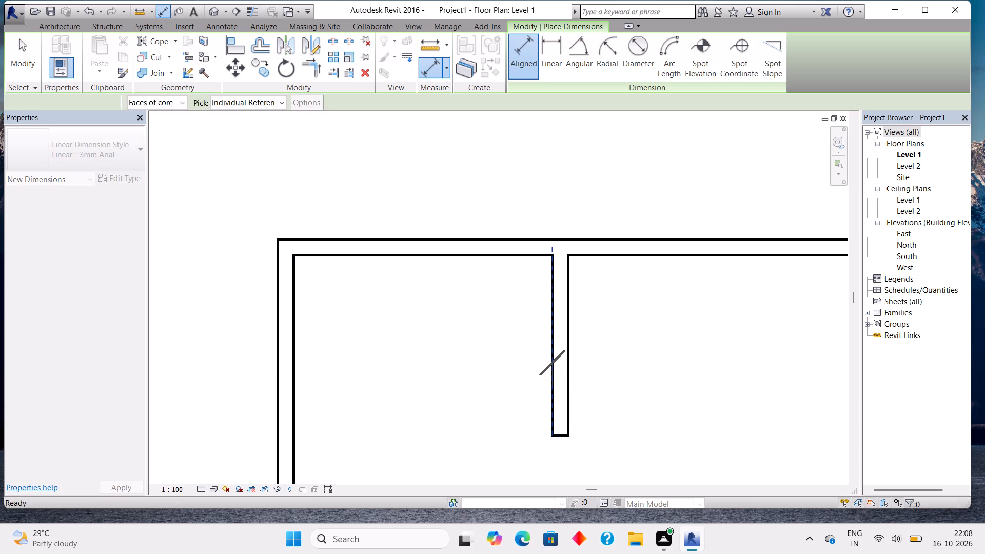
pyautogui.click(553, 363)
pyautogui.press('Escape')
pyautogui.press('Escape')
# Nudge the northwest room's partition east to an 11'-7" centerline distance from the west outer wall.
pyautogui.click(553, 363)
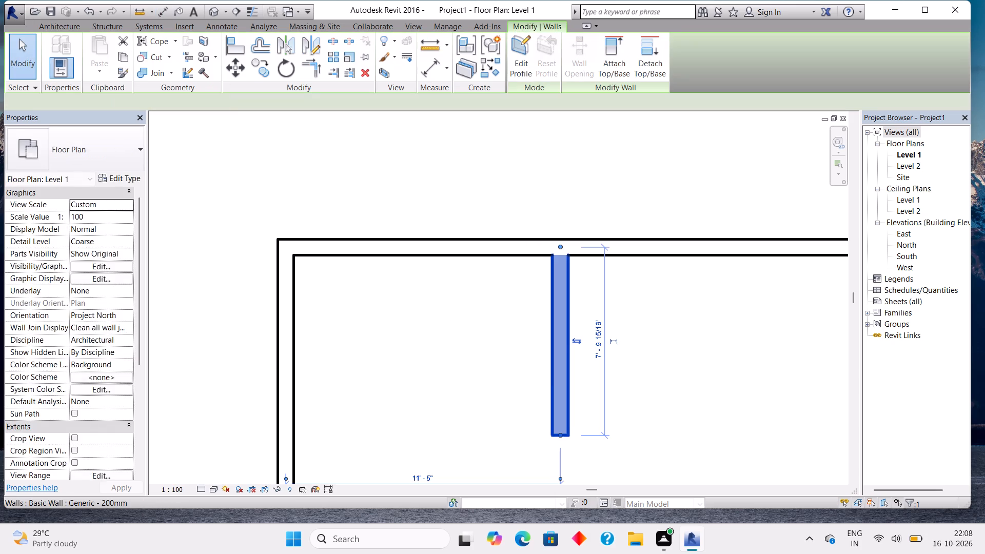
pyautogui.press('Right')
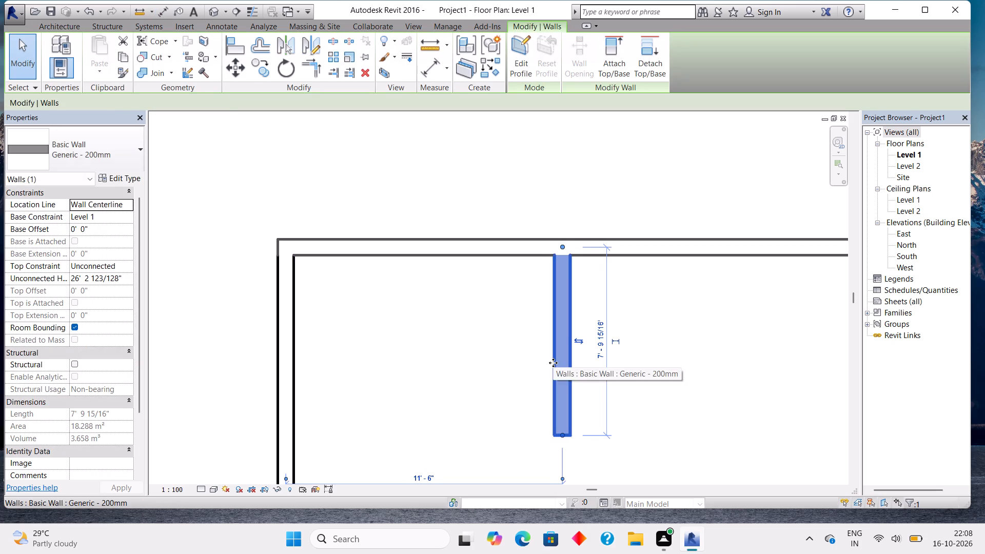
pyautogui.press('Right')
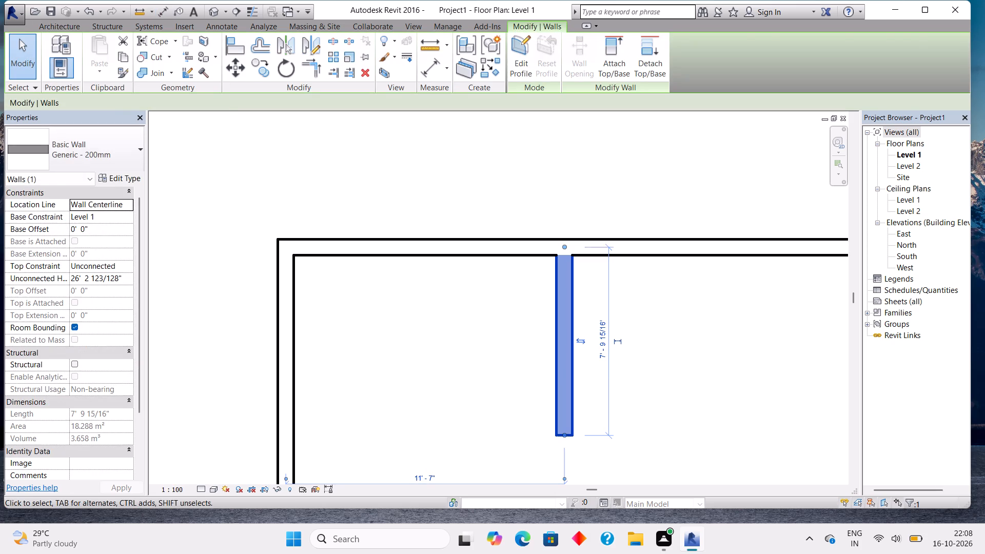
pyautogui.press('Escape')
# Check the northwest room's clear width again with a temporary aligned dimension between the facing wall faces.
pyautogui.click(53, 41)
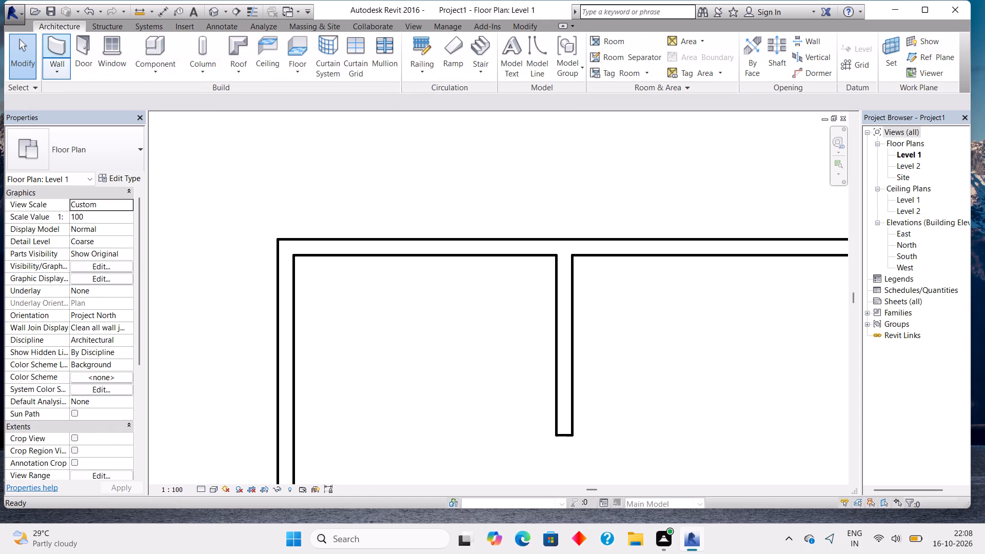
pyautogui.click(443, 73)
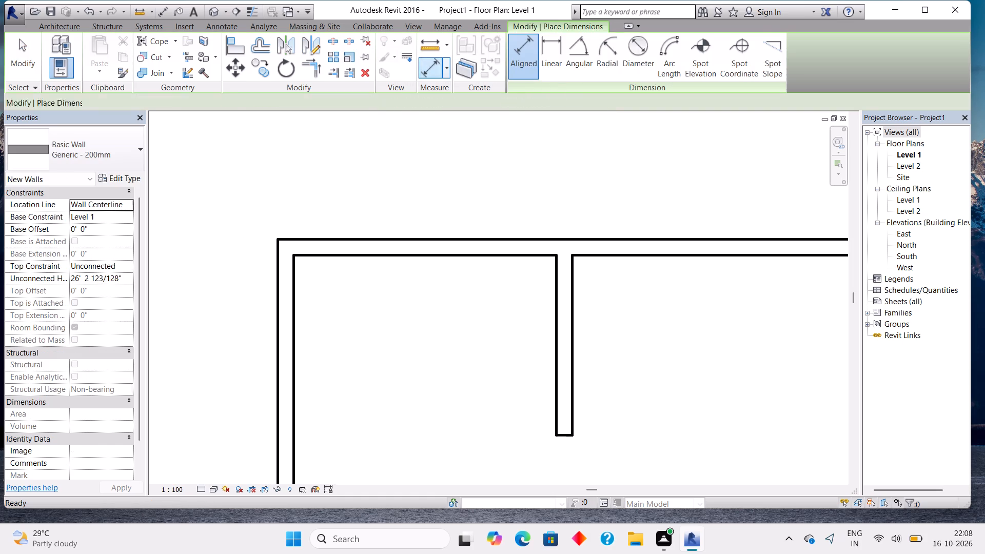
pyautogui.click(297, 325)
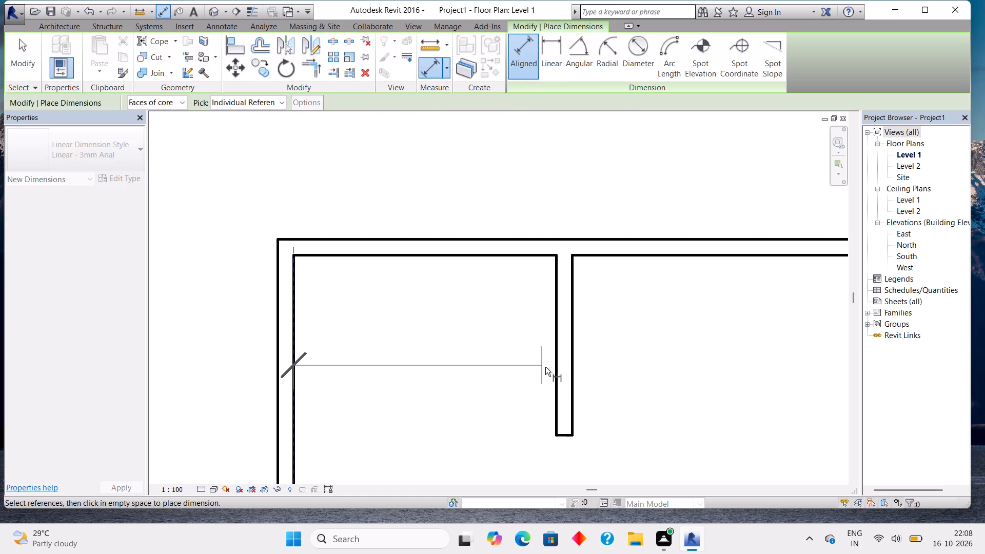
pyautogui.click(555, 372)
pyautogui.press('Escape')
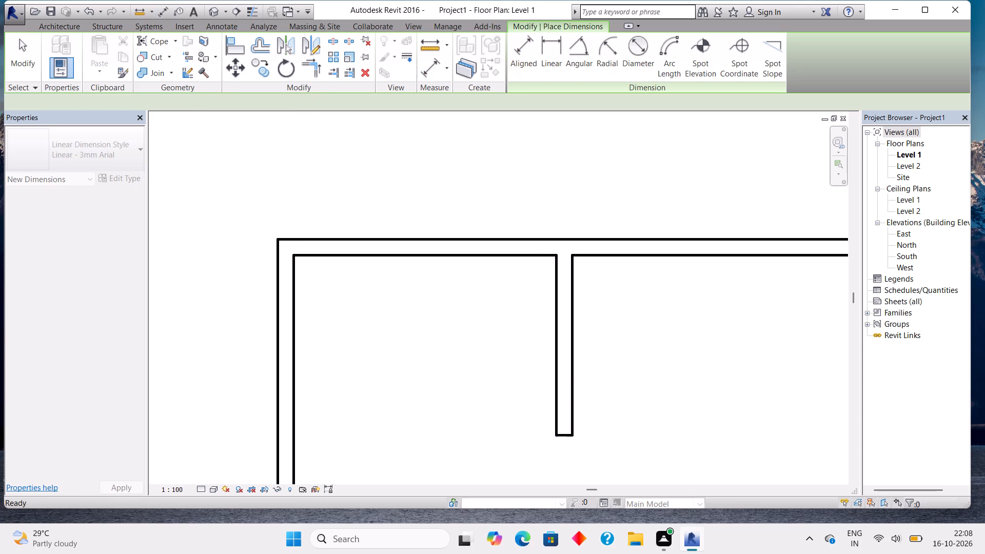
pyautogui.press('Escape')
# Nudge the northwest room's partition east to an 11'-8" centerline distance from the west outer wall.
pyautogui.click(555, 372)
pyautogui.press('Right')
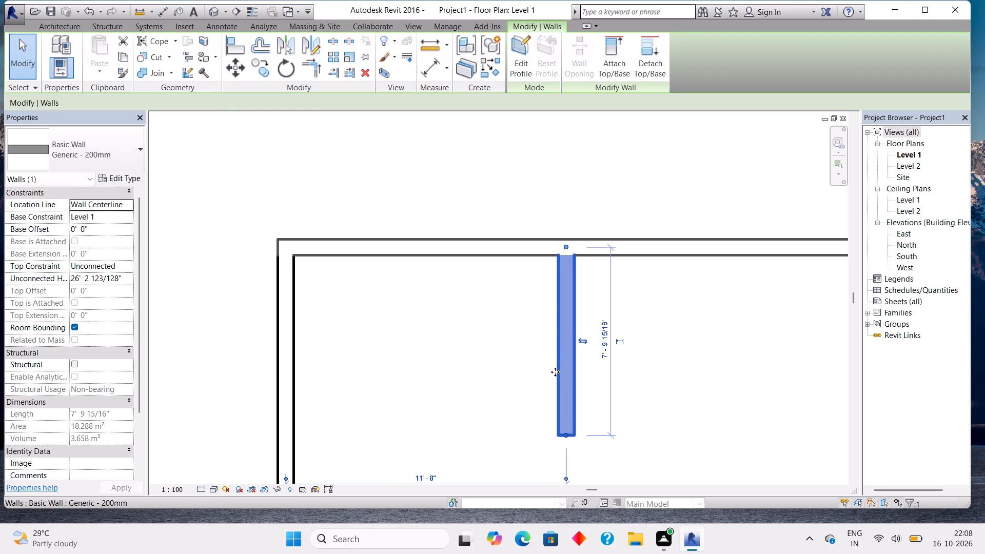
pyautogui.press('Escape')
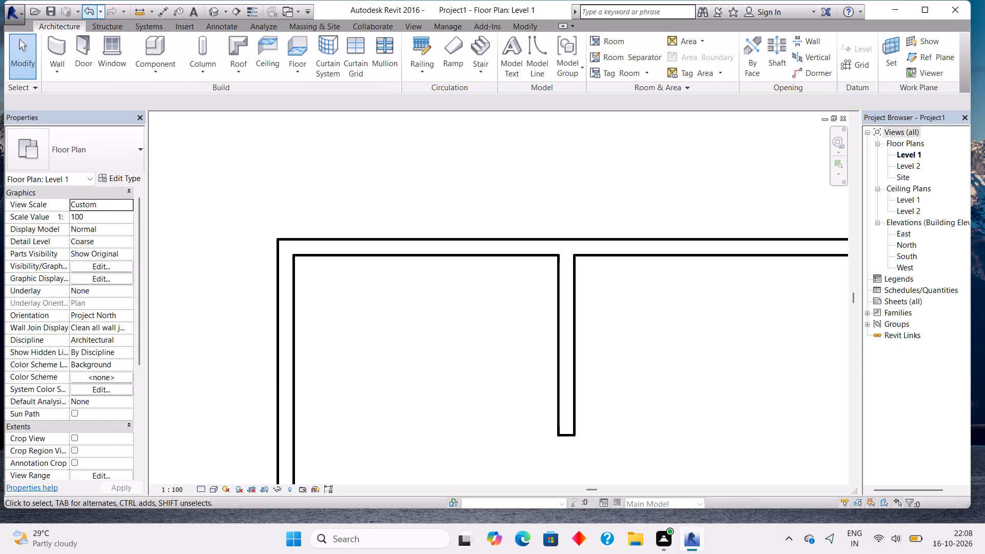
# Verify the northwest room's clear inside width with a temporary aligned dimension from the west wall to the partition.
pyautogui.click(51, 31)
pyautogui.click(55, 41)
pyautogui.click(425, 72)
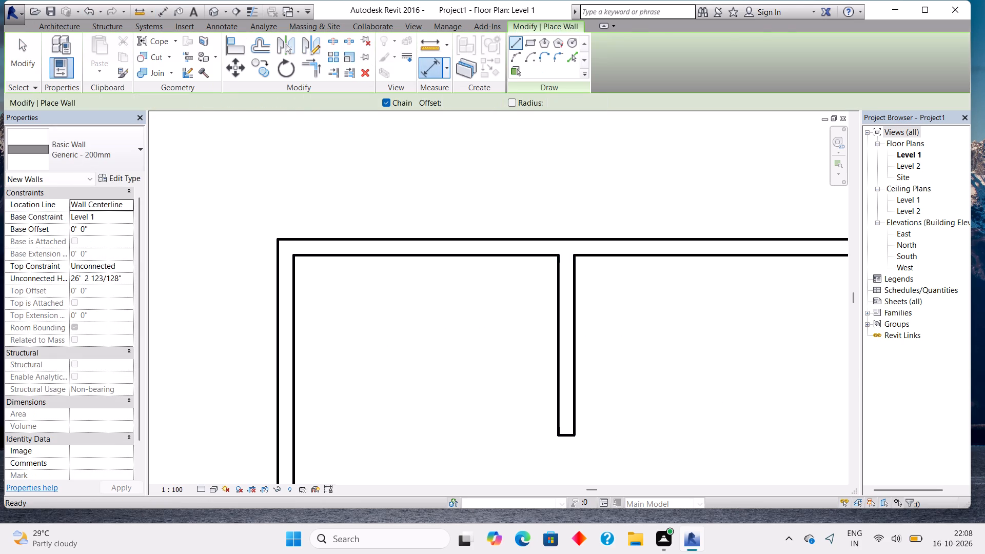
pyautogui.click(294, 309)
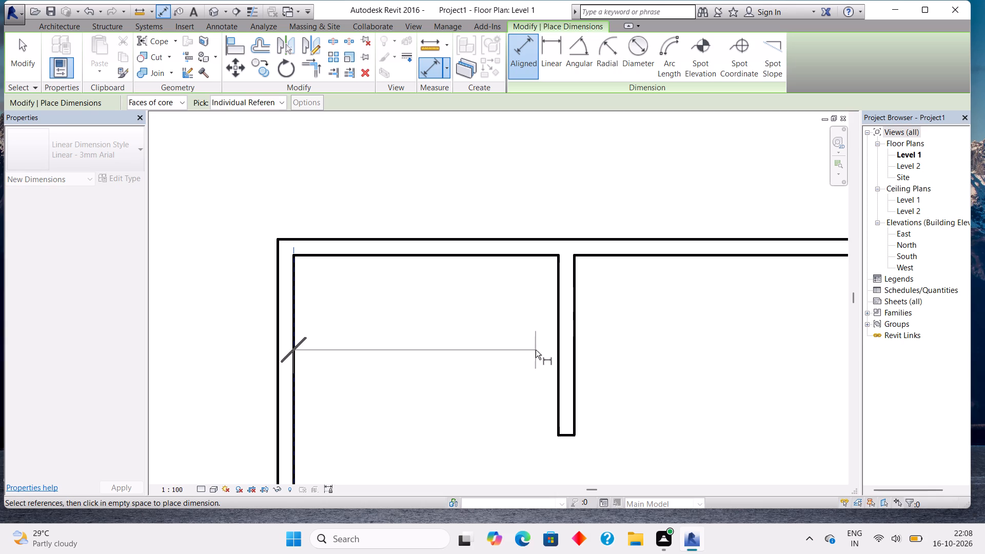
pyautogui.click(558, 355)
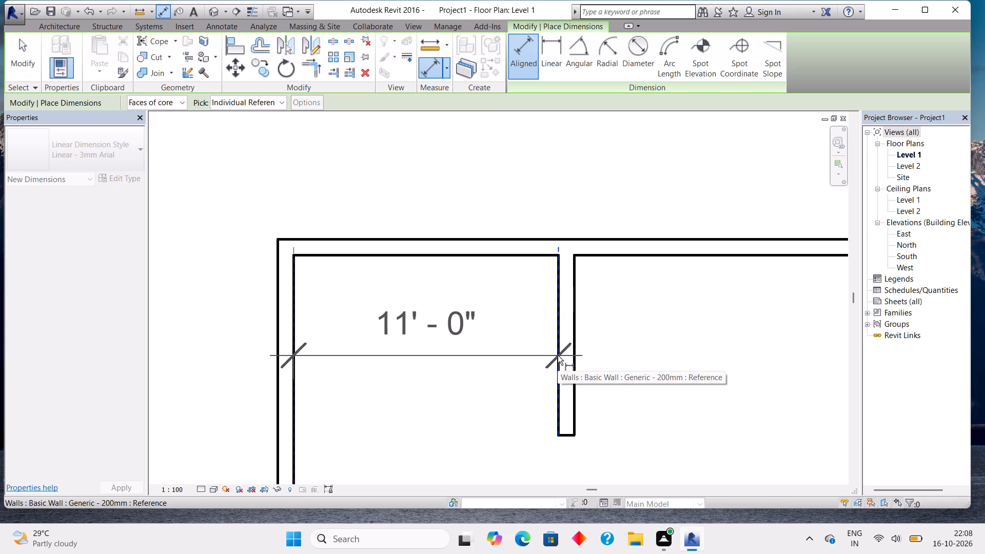
pyautogui.press('Escape')
# Draw a Generic - 200mm partition 14'-6" north from the south outer wall, in line with the northwest room's partition.
pyautogui.scroll(-4, 505, 365)
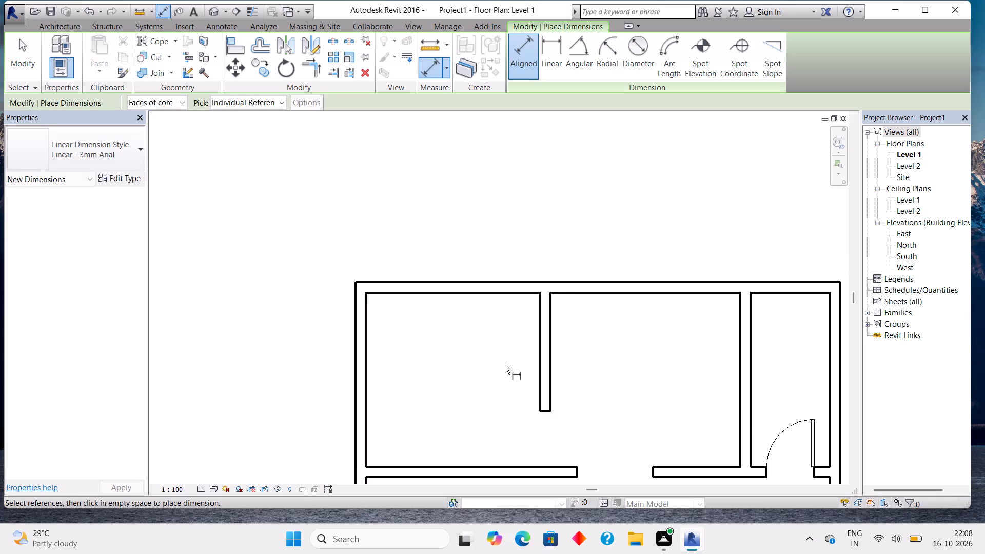
pyautogui.scroll(-1, 505, 365)
pyautogui.moveTo(507, 412); pyautogui.dragTo(495, 338, button='middle')
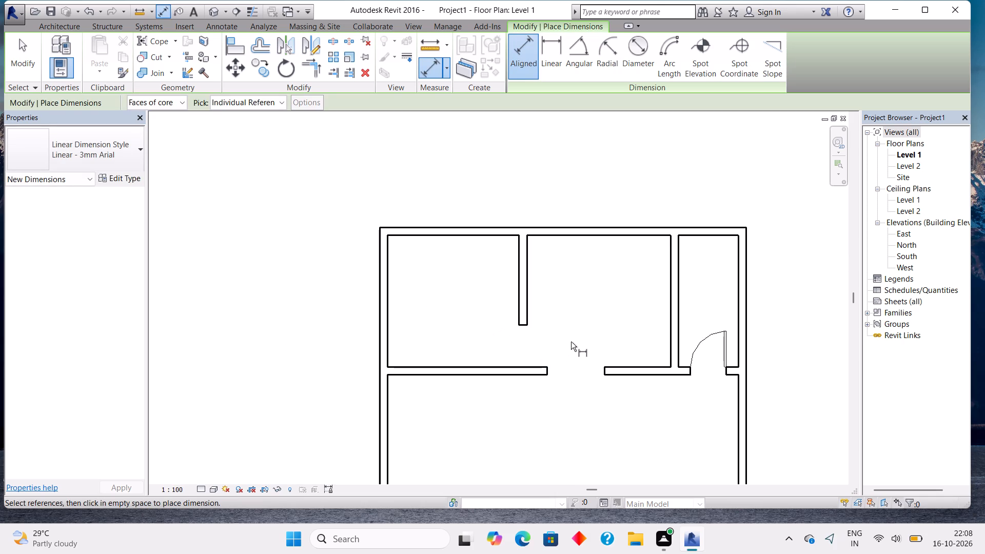
pyautogui.moveTo(588, 425); pyautogui.dragTo(556, 218, button='middle')
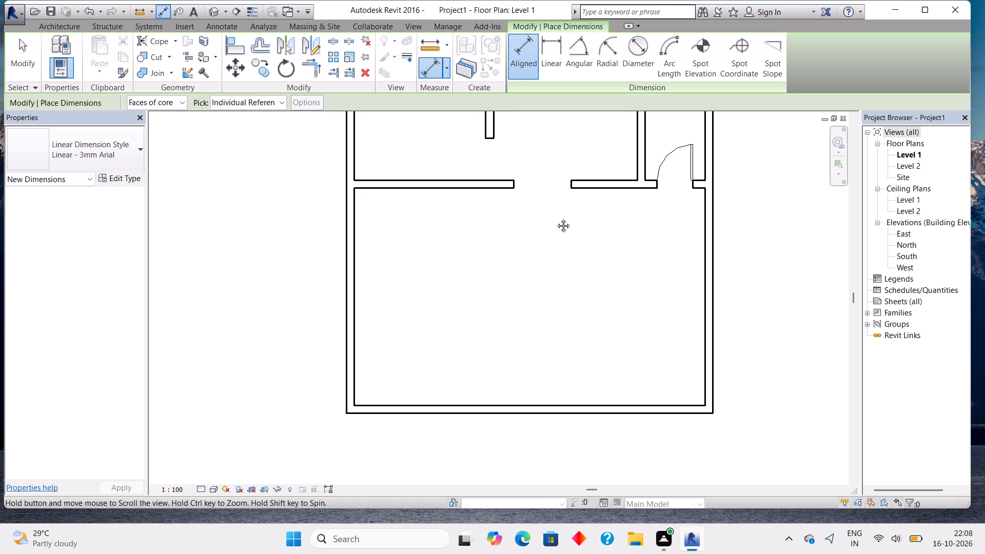
pyautogui.moveTo(556, 218); pyautogui.dragTo(560, 203, button='middle')
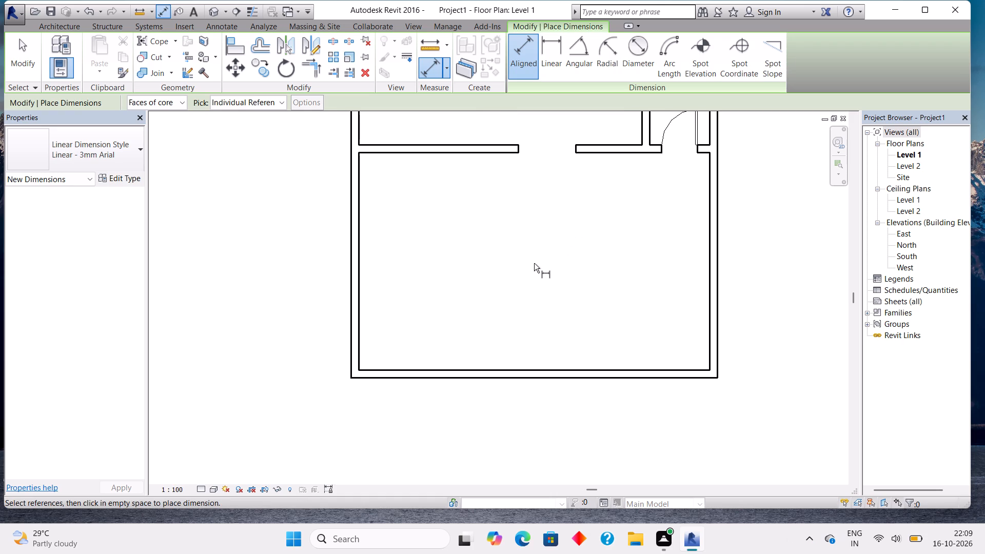
pyautogui.moveTo(542, 161); pyautogui.dragTo(546, 252, button='middle')
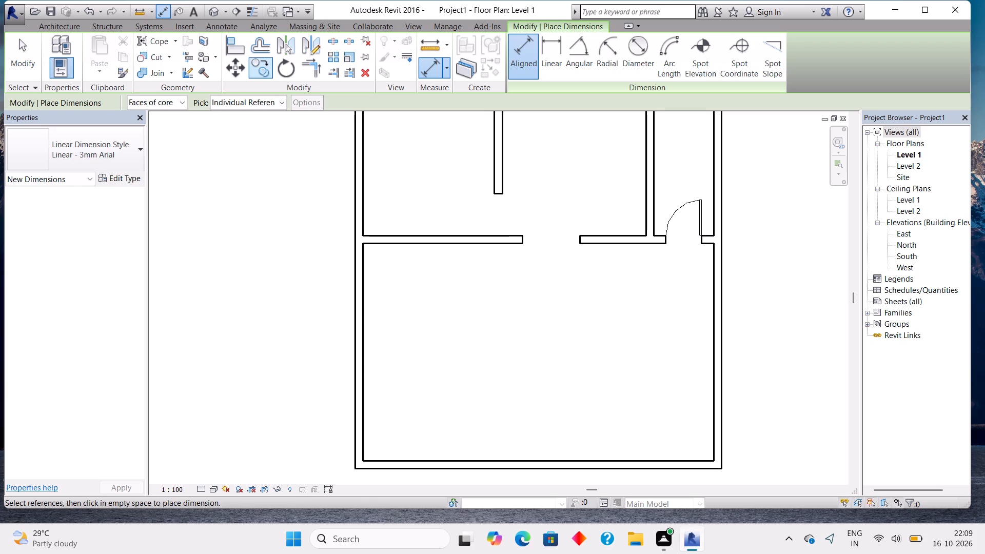
pyautogui.click(56, 21)
pyautogui.click(54, 31)
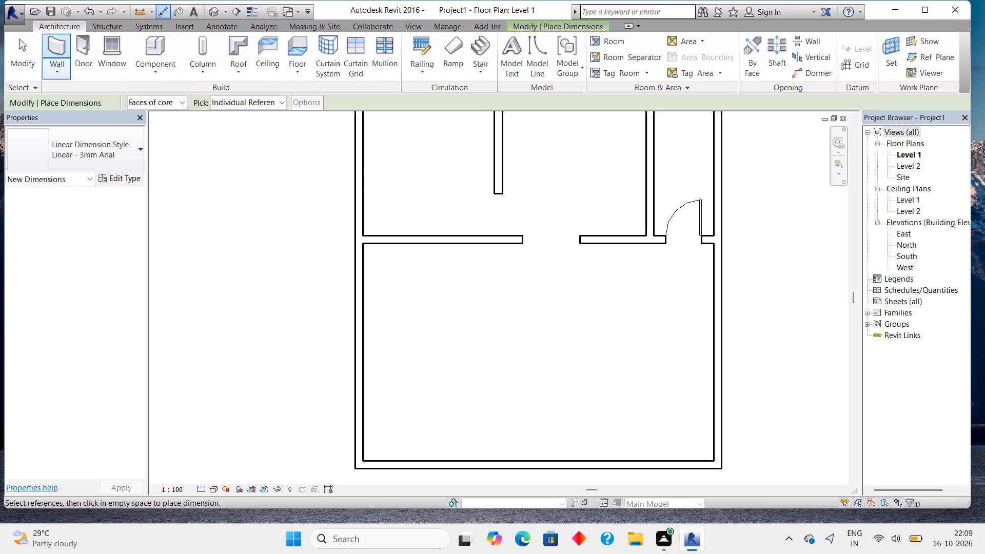
pyautogui.click(65, 38)
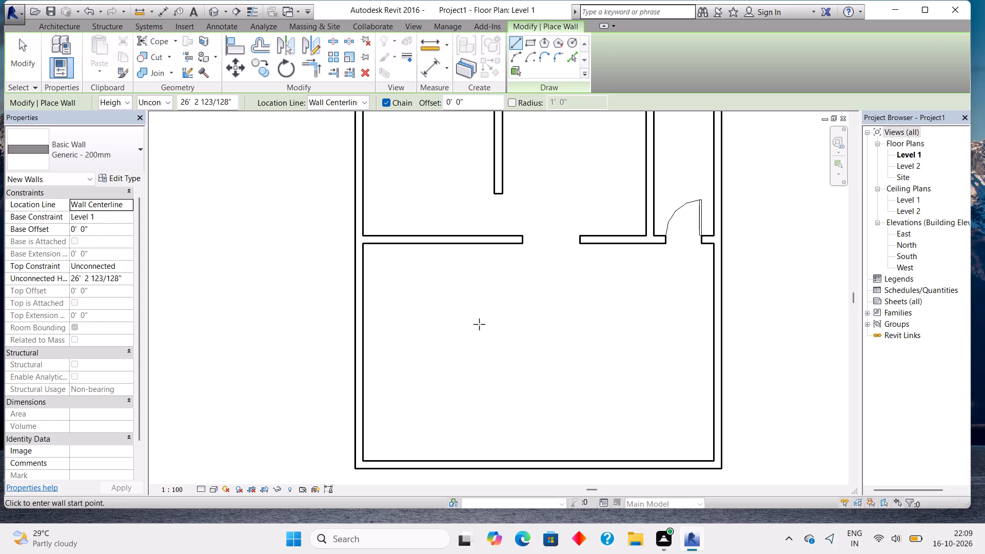
pyautogui.click(493, 466)
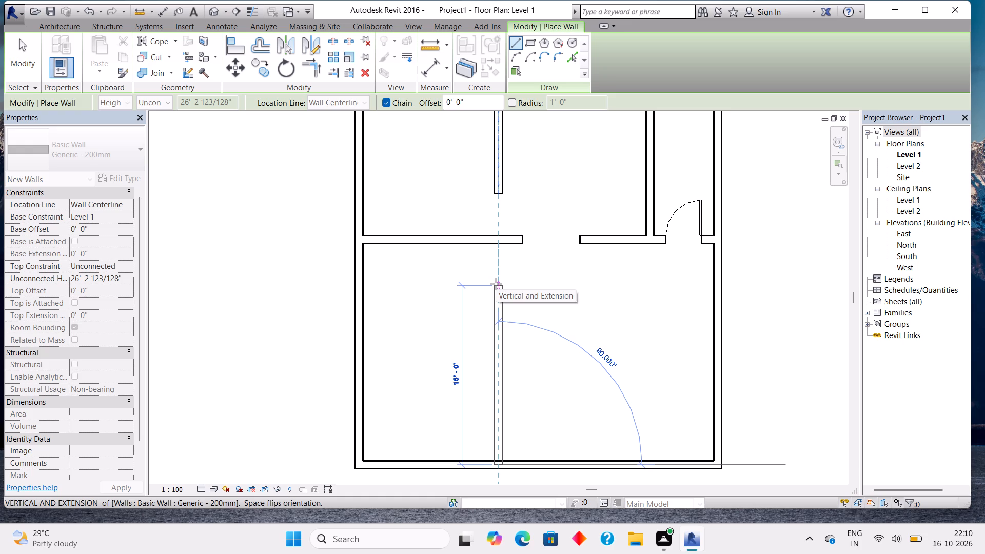
pyautogui.click(492, 293)
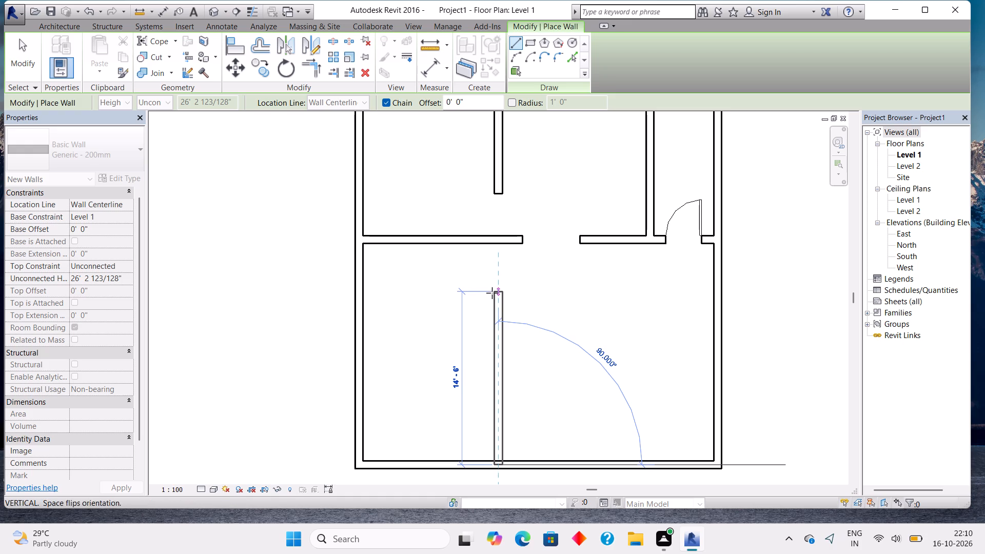
pyautogui.press('Escape')
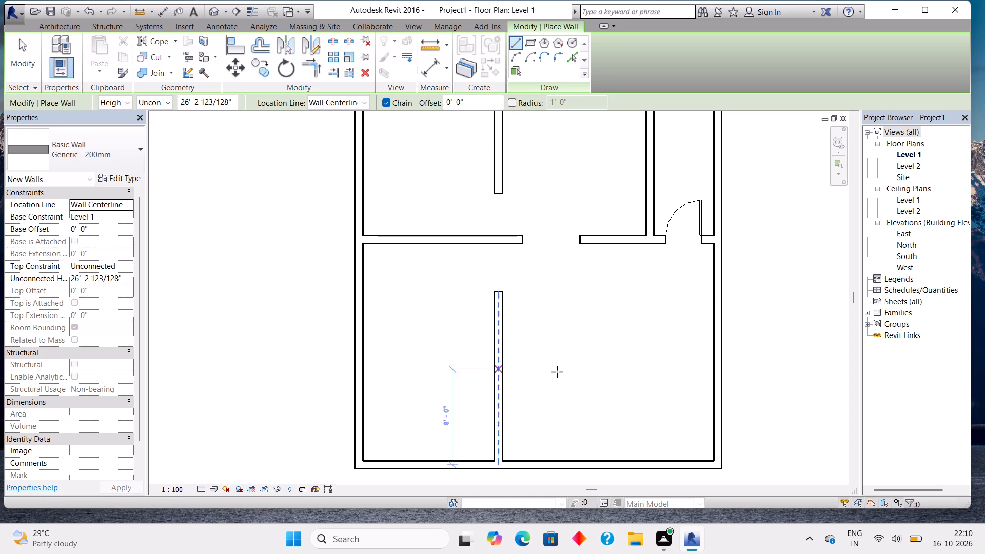
# Enclose a small room east of the new partition with walls about 8'-6" north from the south outer wall and 5'-6" west.
pyautogui.click(566, 460)
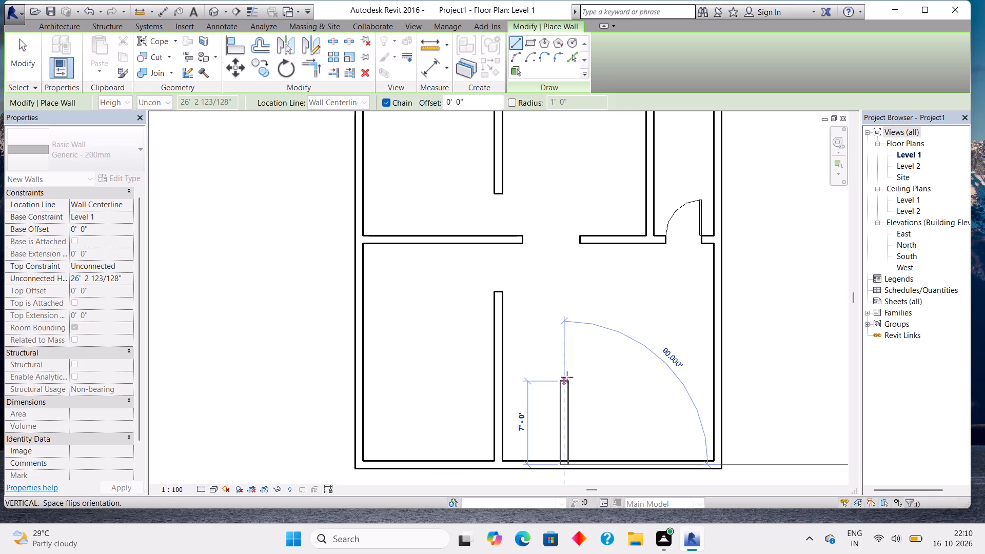
pyautogui.click(568, 361)
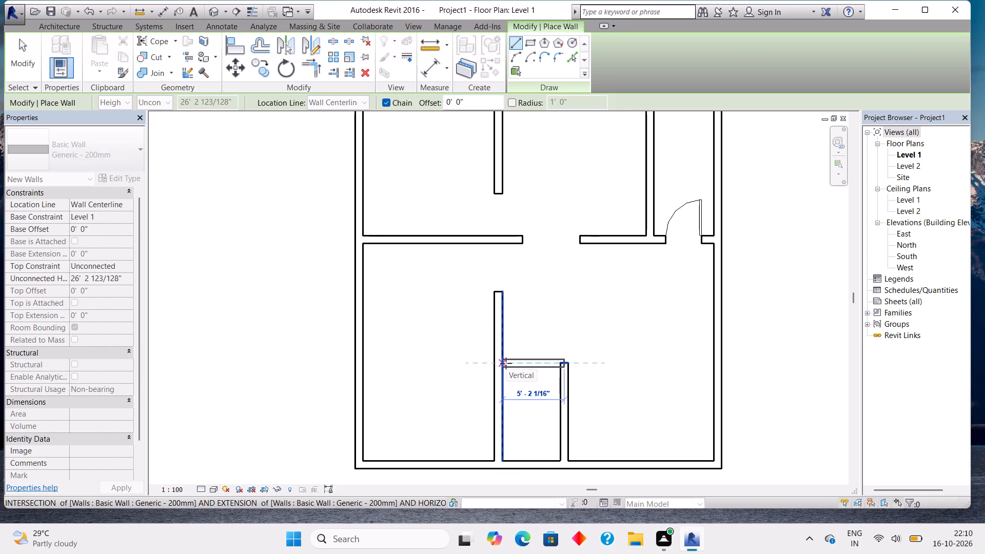
pyautogui.click(506, 363)
pyautogui.press('Escape')
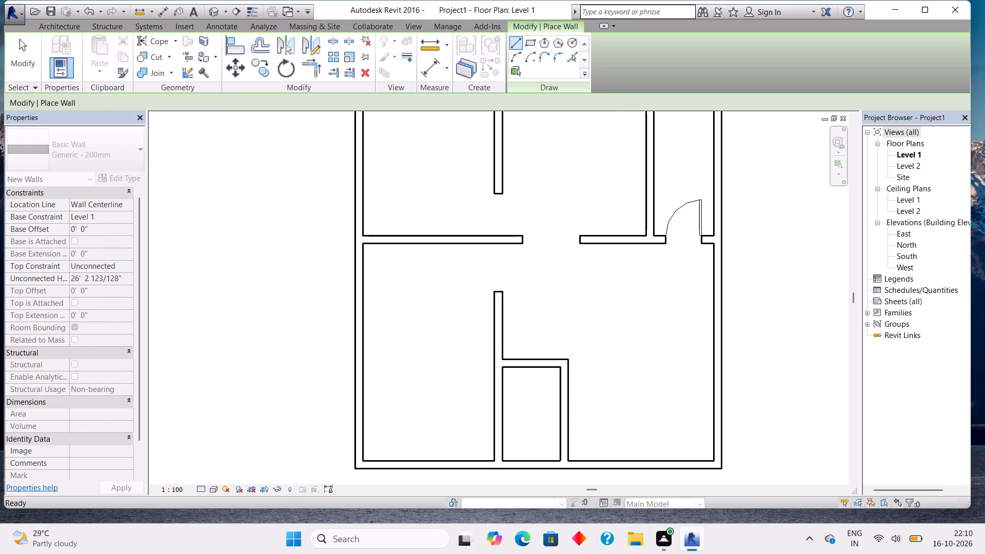
pyautogui.press('Escape')
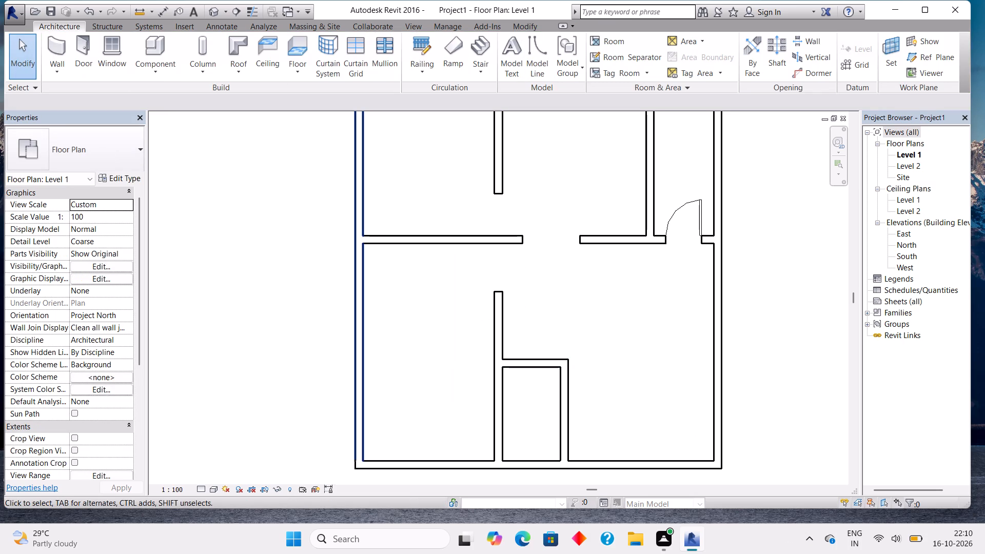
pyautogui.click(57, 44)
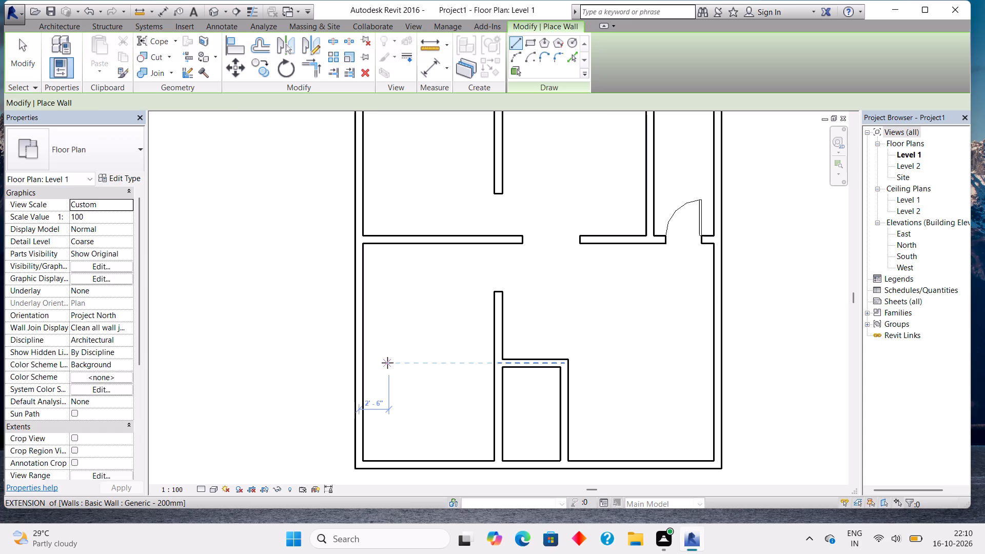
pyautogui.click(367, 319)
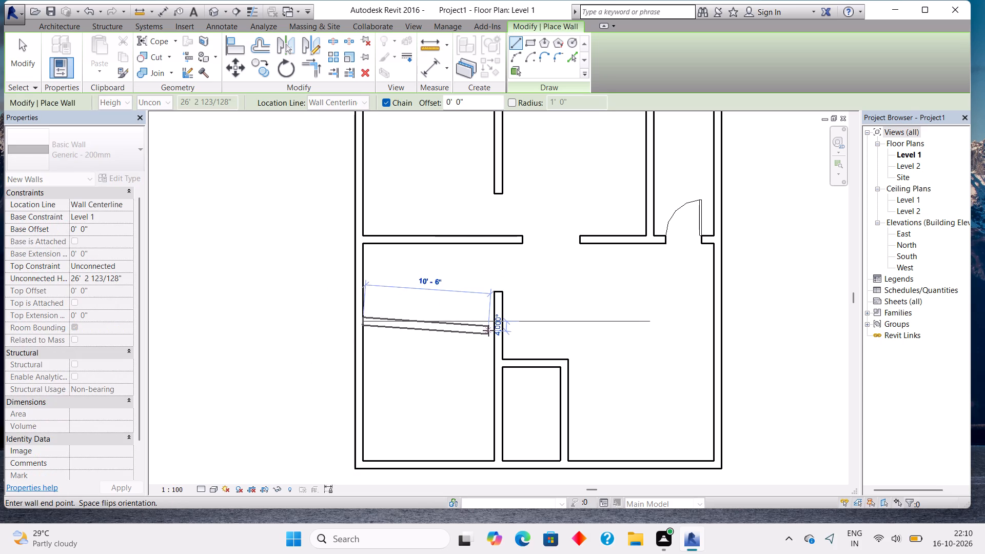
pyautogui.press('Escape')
# Check the southwest room's clear width with a temporary aligned dimension between the west wall and the partition faces.
pyautogui.click(436, 64)
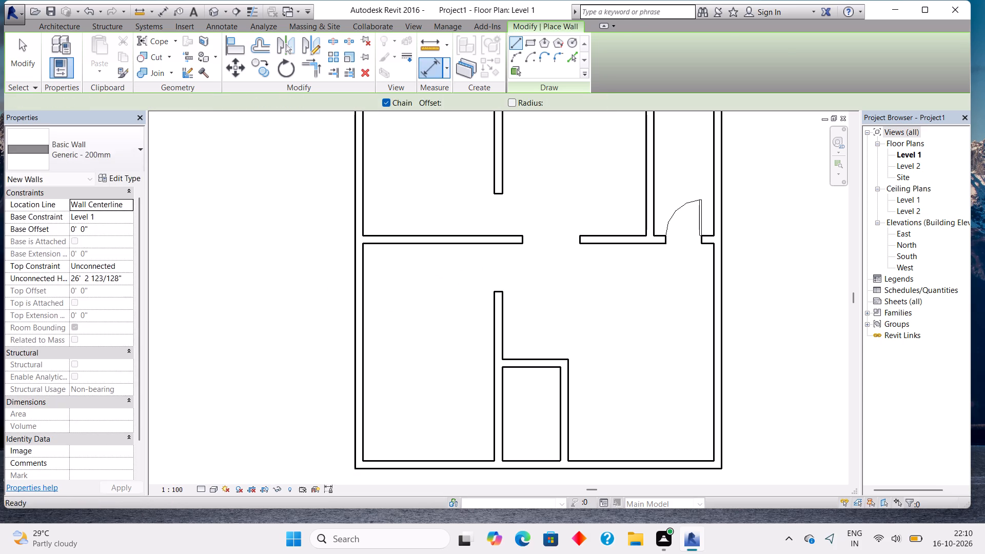
pyautogui.click(363, 358)
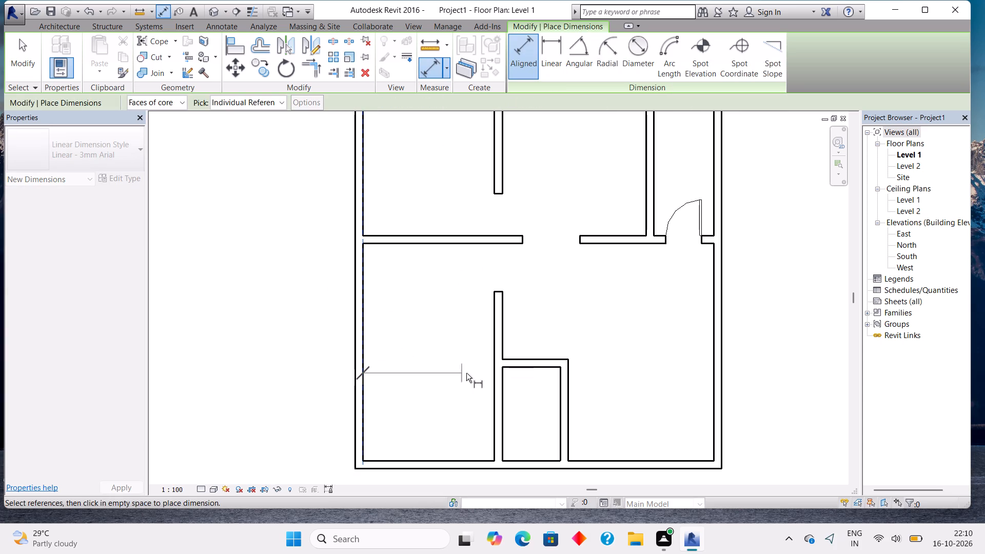
pyautogui.click(495, 370)
pyautogui.press('Escape')
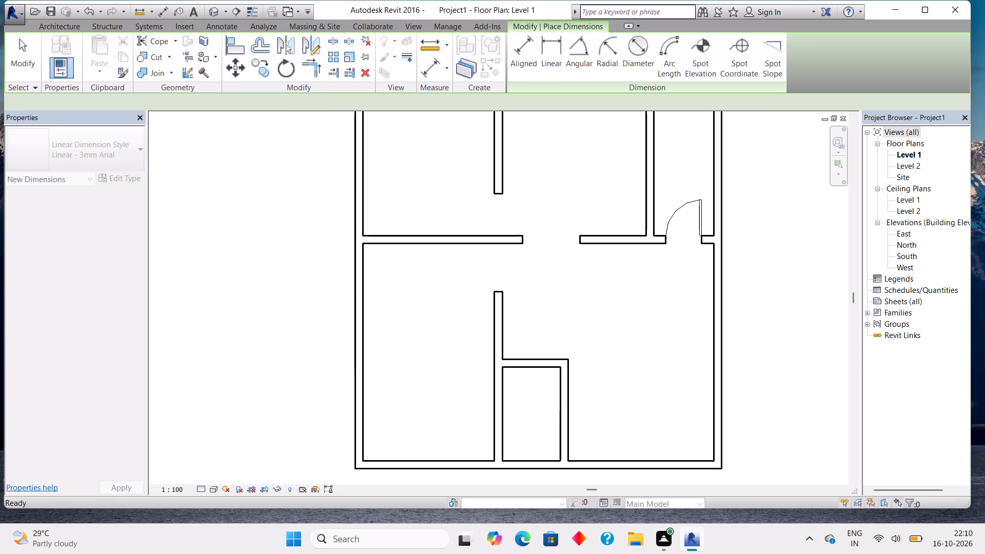
# Check the small south room's clear width and depth with temporary aligned dimensions between its inside wall faces.
pyautogui.click(502, 397)
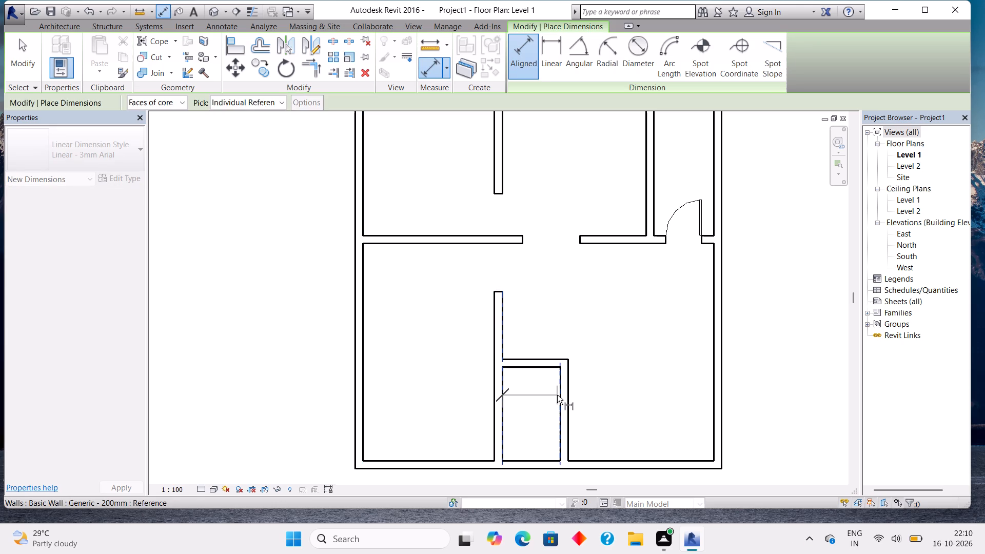
pyautogui.click(559, 393)
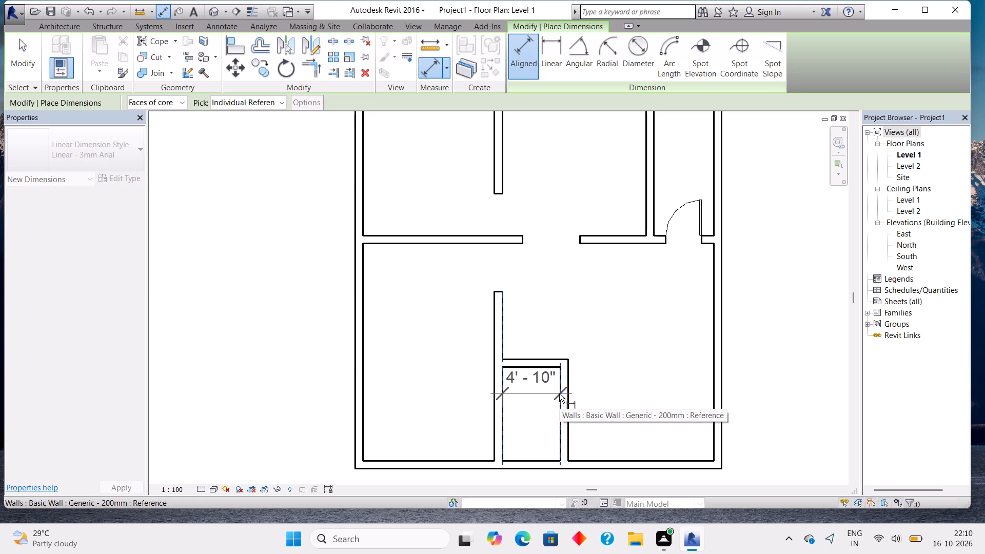
pyautogui.press('Escape')
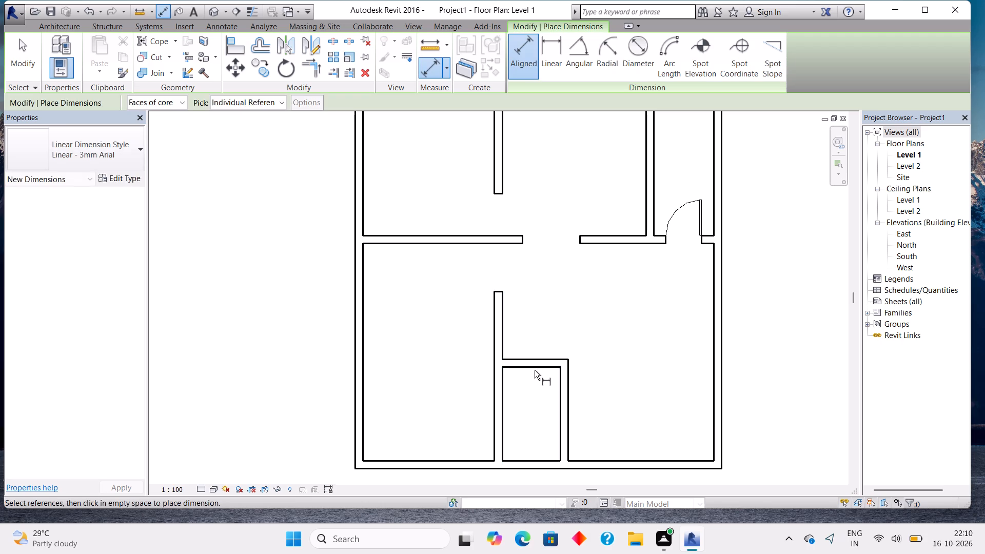
pyautogui.click(535, 370)
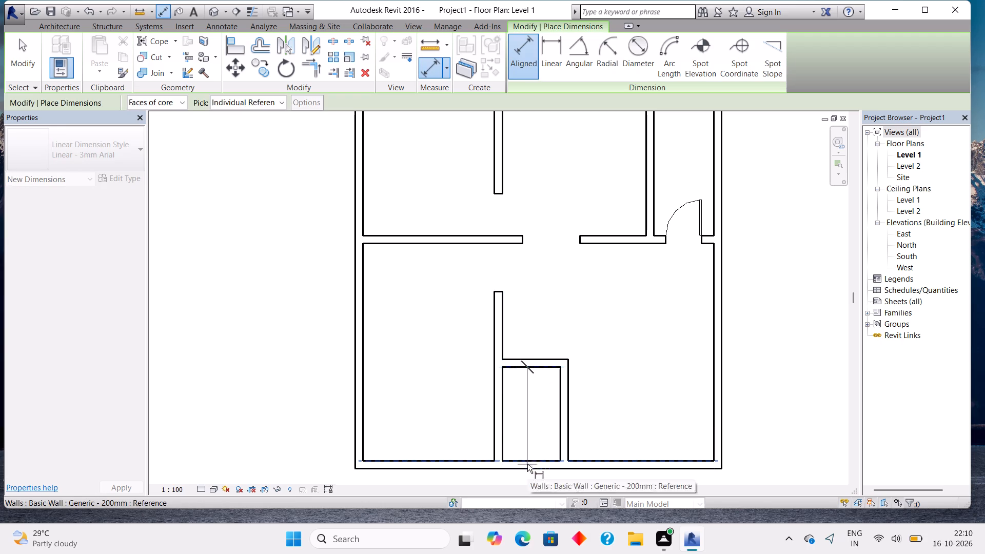
pyautogui.click(525, 461)
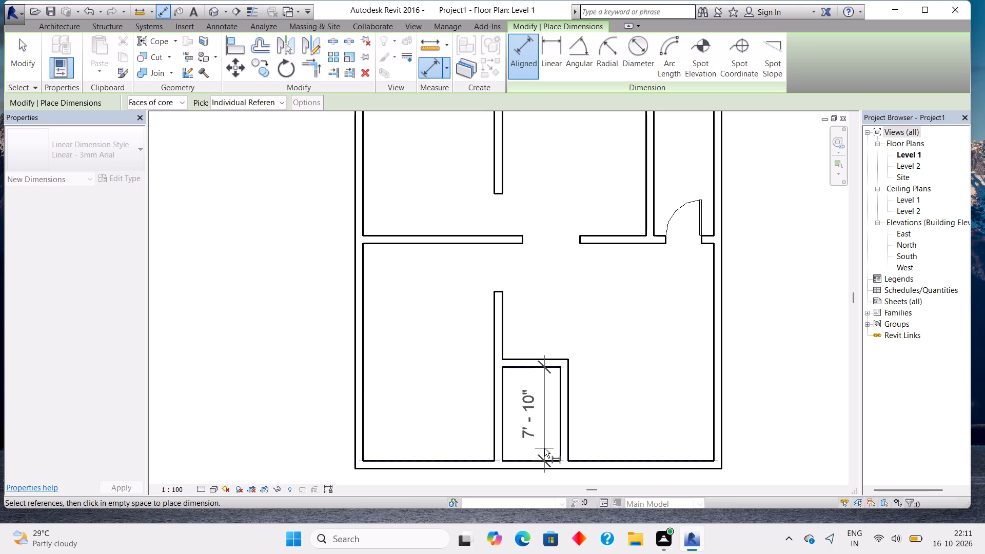
pyautogui.press('Escape')
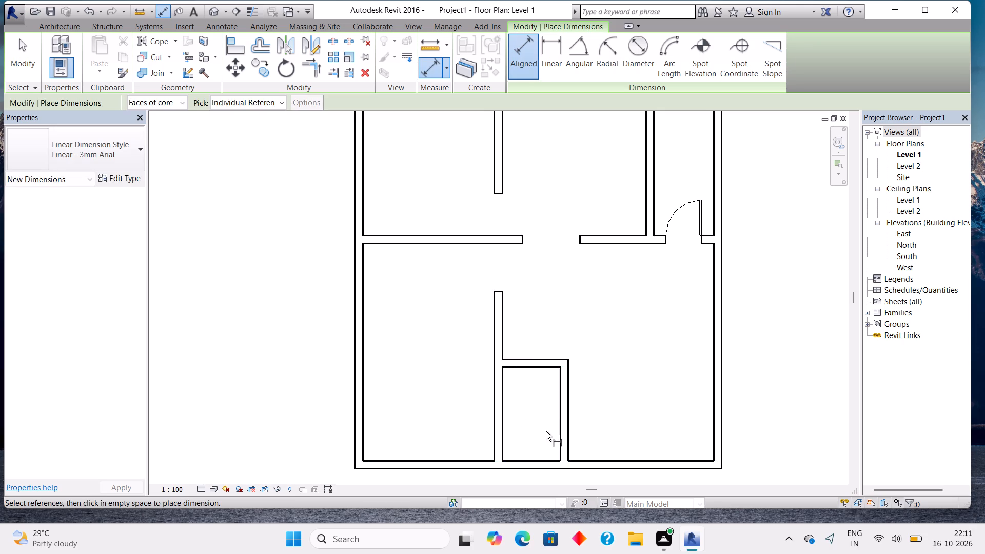
pyautogui.press('Escape')
# Nudge the small room's north wall south to an 8'-0" centerline distance from the south outer wall.
pyautogui.click(530, 362)
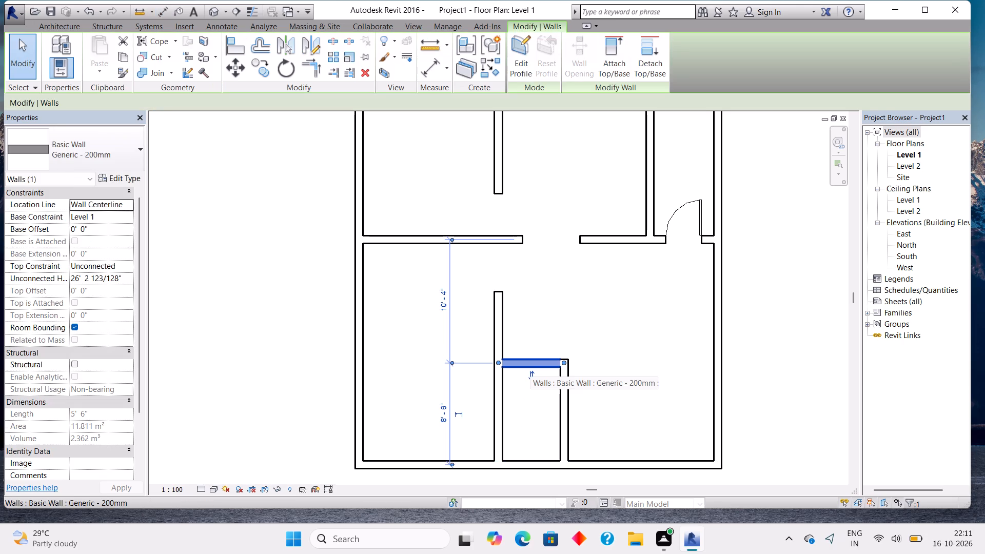
pyautogui.press('Down')
pyautogui.press('Down')
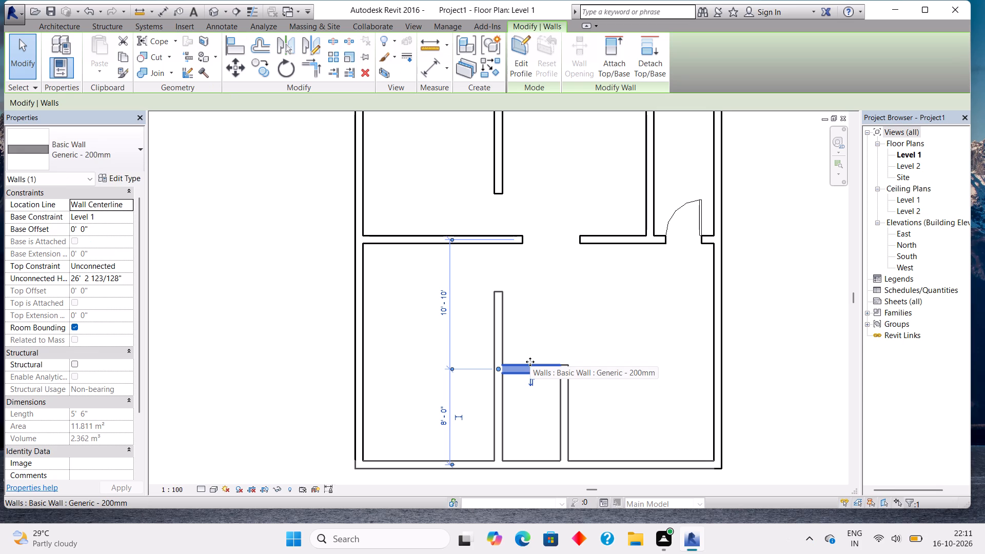
# Nudge the small room's east wall east to a 5'-9" centerline distance from the partition on its west side.
pyautogui.click(563, 412)
pyautogui.press('Right')
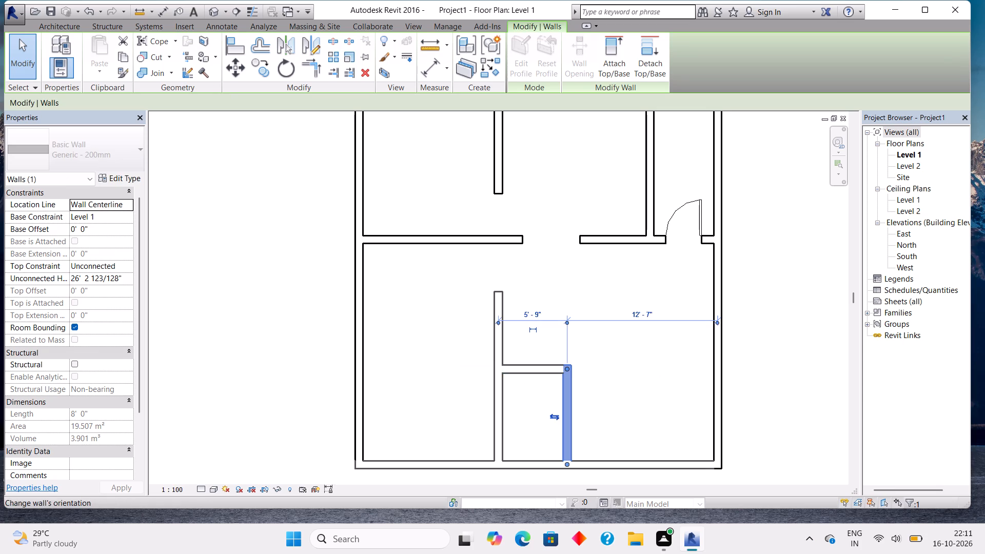
pyautogui.press('Escape')
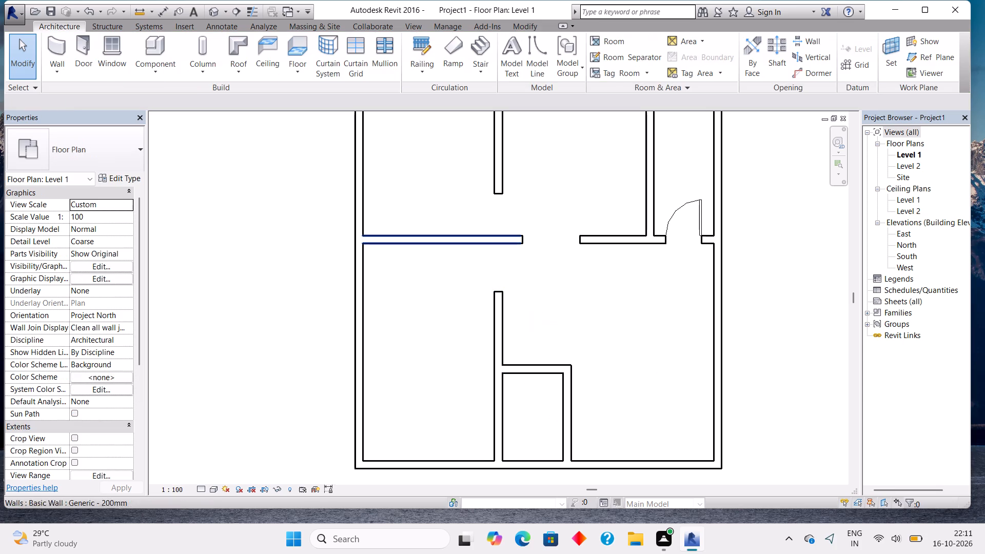
# Check the small room's clear width and depth again with temporary aligned dimensions between its inside wall faces.
pyautogui.click(64, 55)
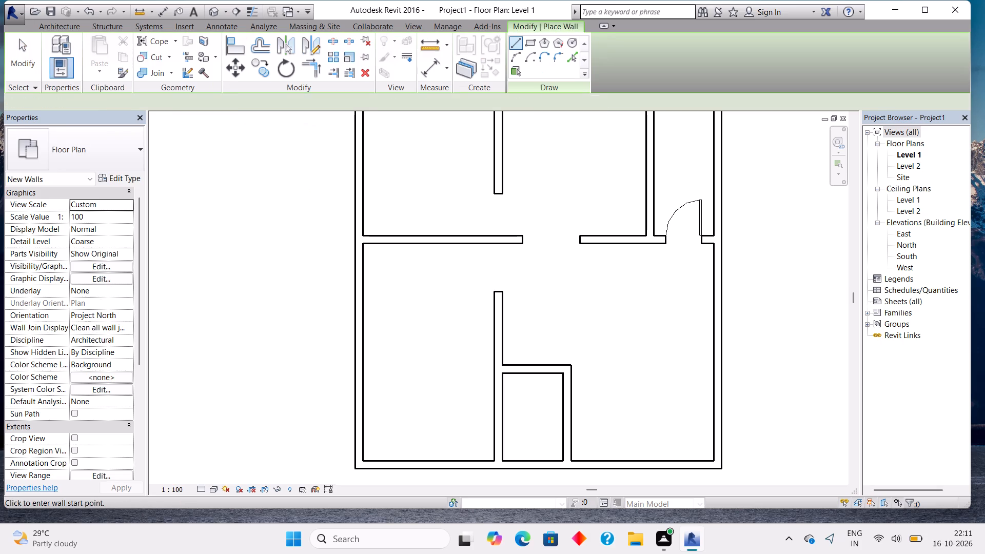
pyautogui.click(424, 71)
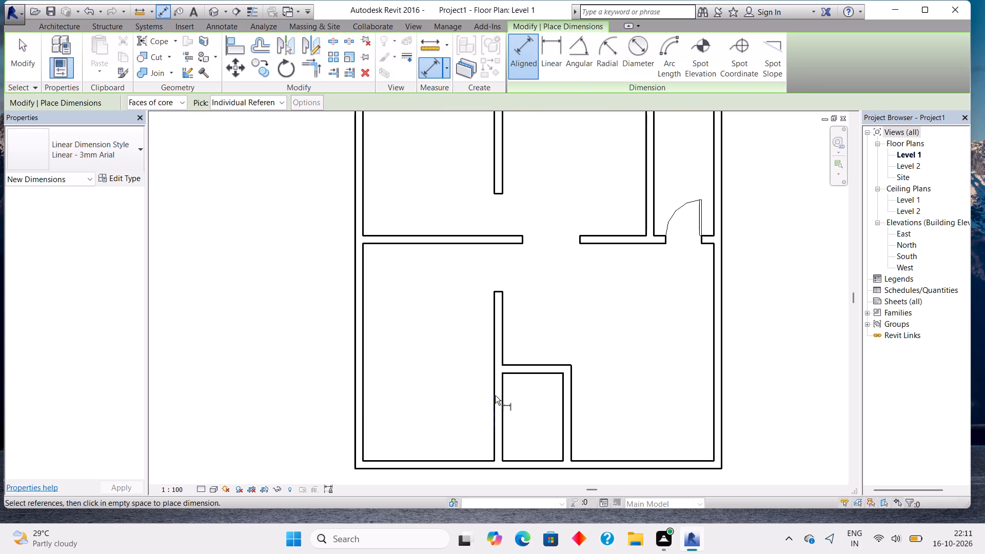
pyautogui.click(500, 400)
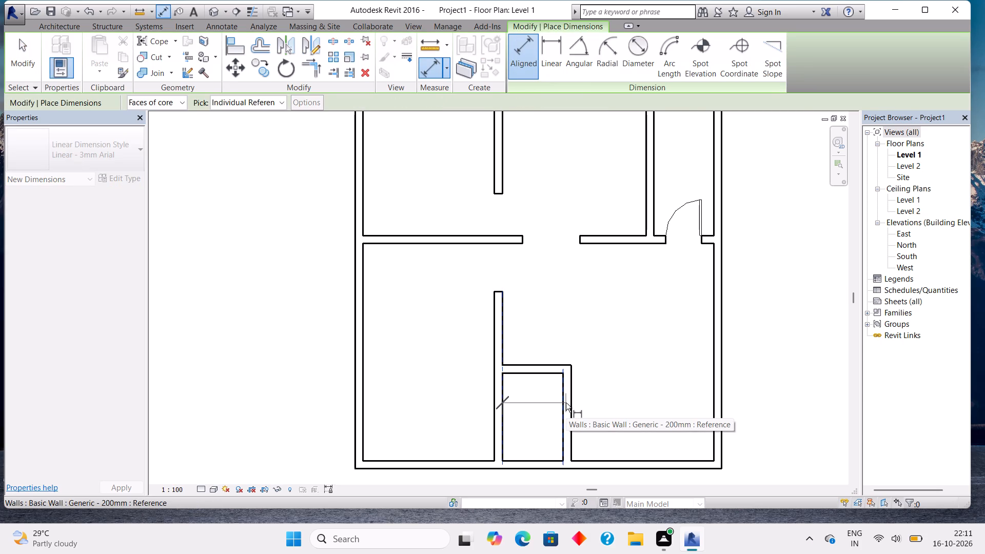
pyautogui.scroll(5, 566, 403)
pyautogui.click(562, 404)
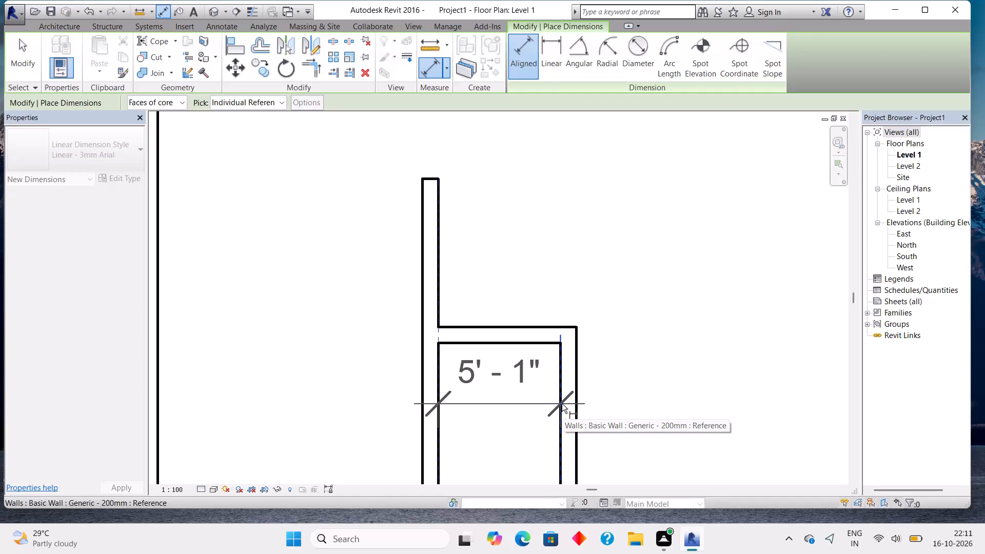
pyautogui.press('Escape')
pyautogui.click(534, 375)
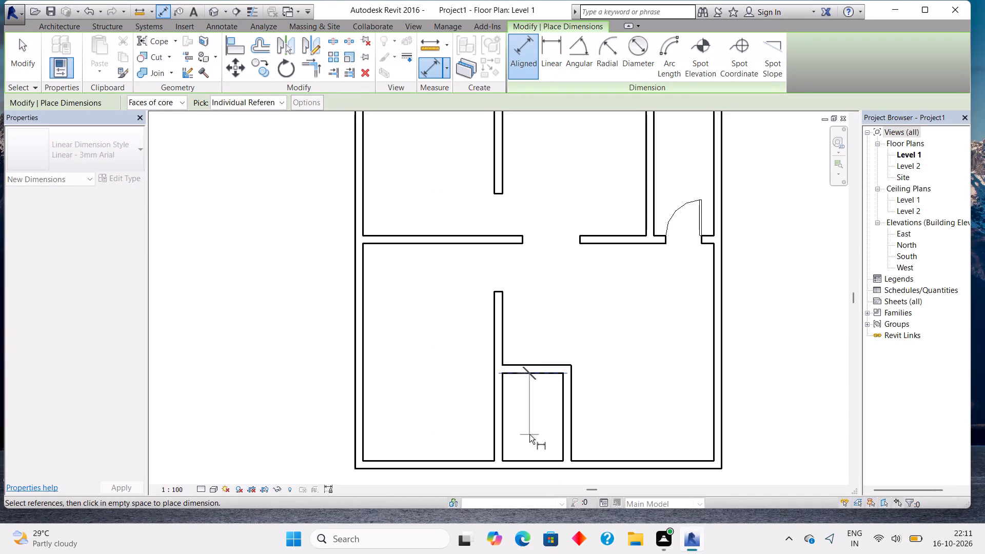
pyautogui.click(533, 458)
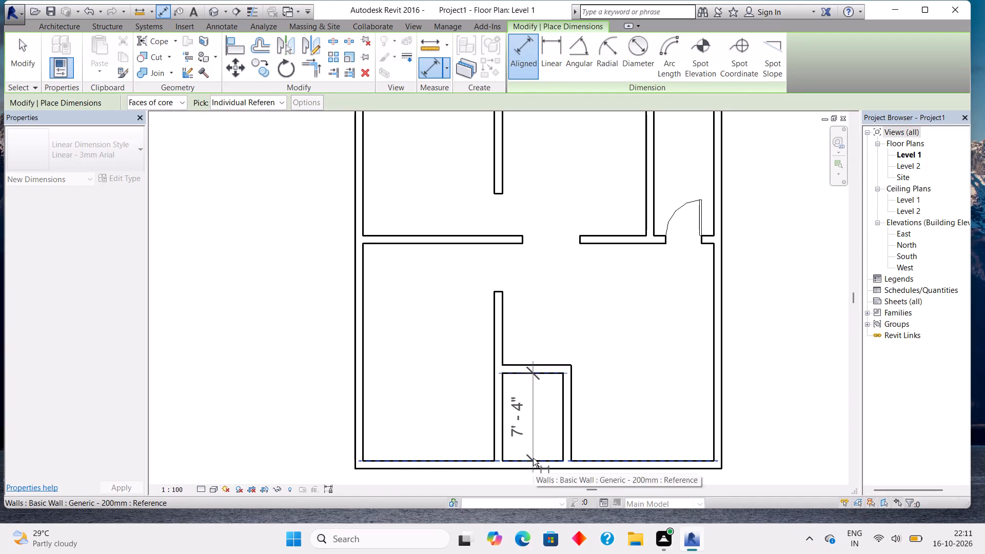
# Nudge the small south room's north wall south to a 7'-6" centerline distance from the south outer wall.
pyautogui.press('Escape')
pyautogui.press('Escape')
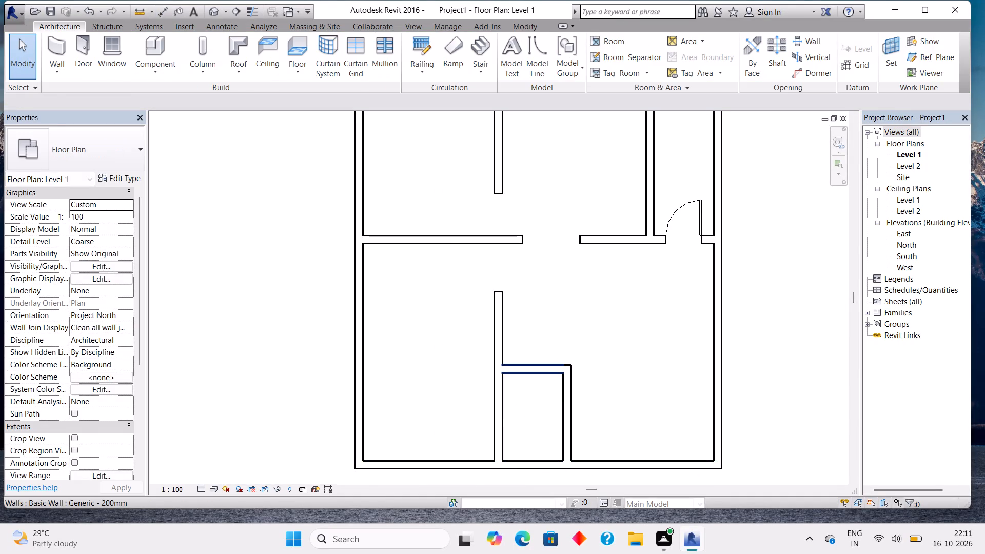
pyautogui.click(544, 366)
pyautogui.press('Down')
pyautogui.press('Down')
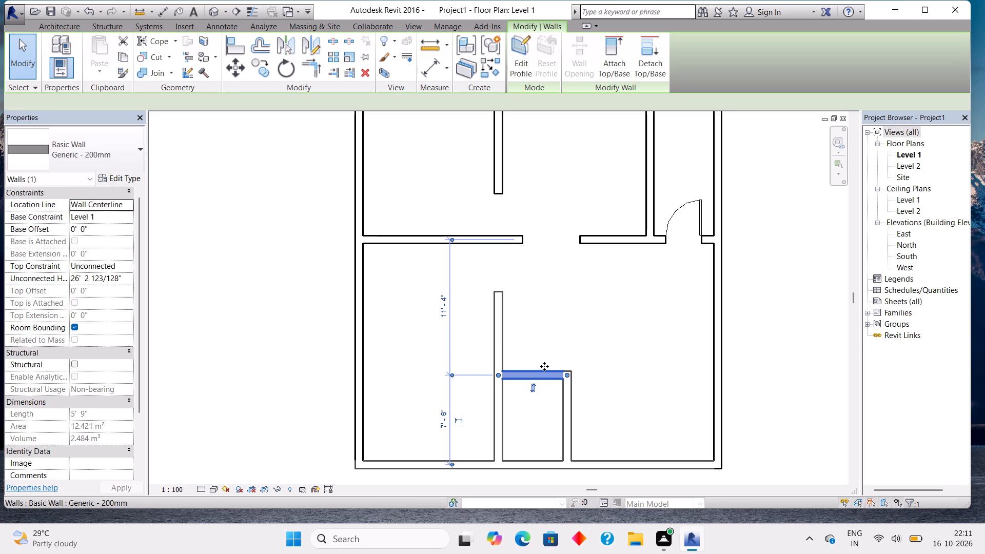
# Nudge the small room's east wall slightly west to a 5'-8" centerline distance from the partition on its west side.
pyautogui.click(564, 407)
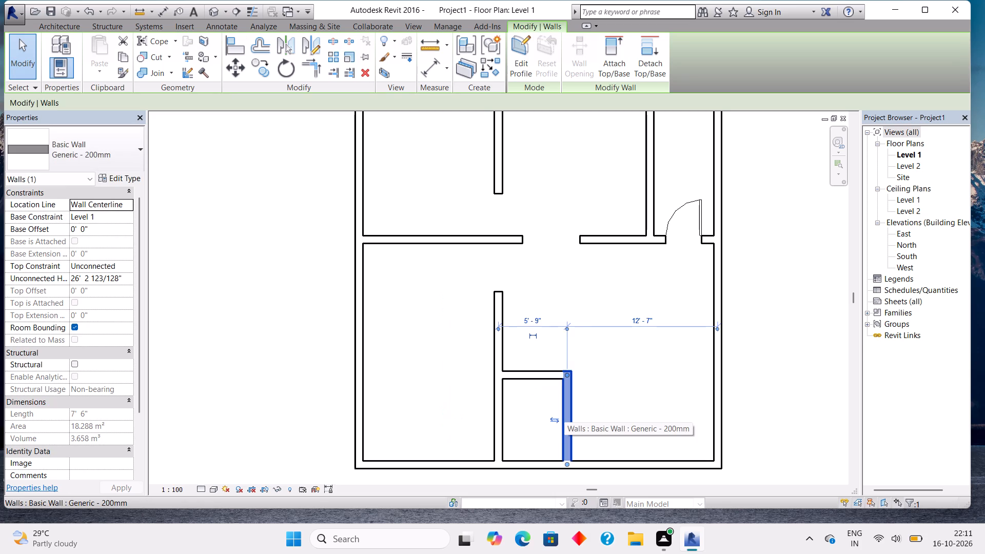
pyautogui.scroll(6, 564, 407)
pyautogui.press('Left')
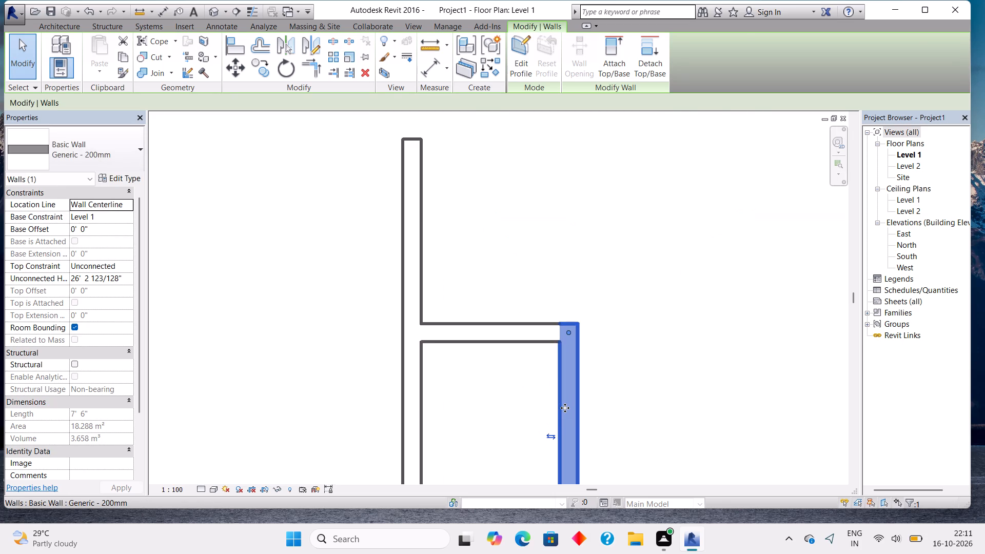
pyautogui.press('Escape')
# Check the small room's clear depth with a temporary aligned dimension between its north and south inside wall faces.
pyautogui.scroll(-4, 565, 408)
pyautogui.moveTo(540, 419); pyautogui.dragTo(552, 364, button='middle')
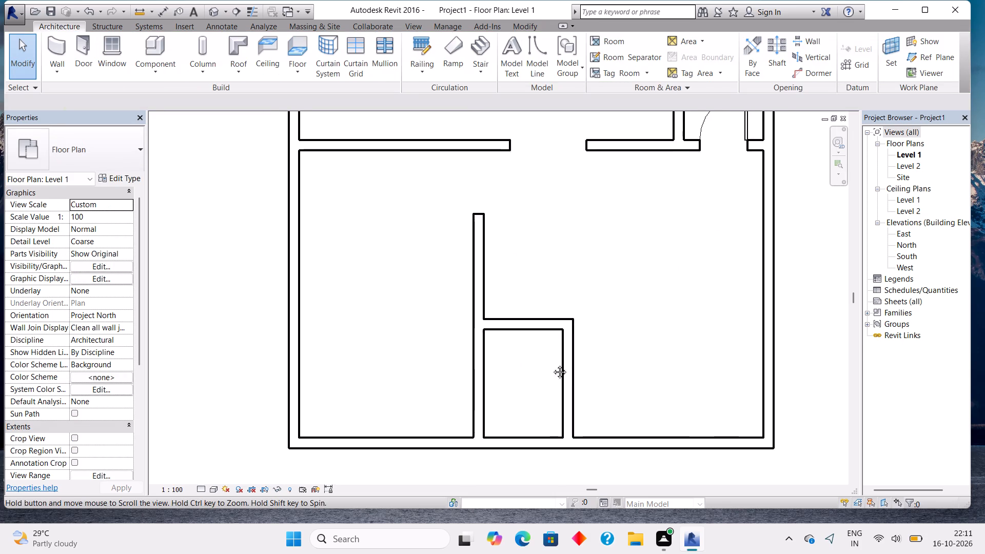
pyautogui.moveTo(552, 364); pyautogui.dragTo(554, 362, button='middle')
pyautogui.press('Escape')
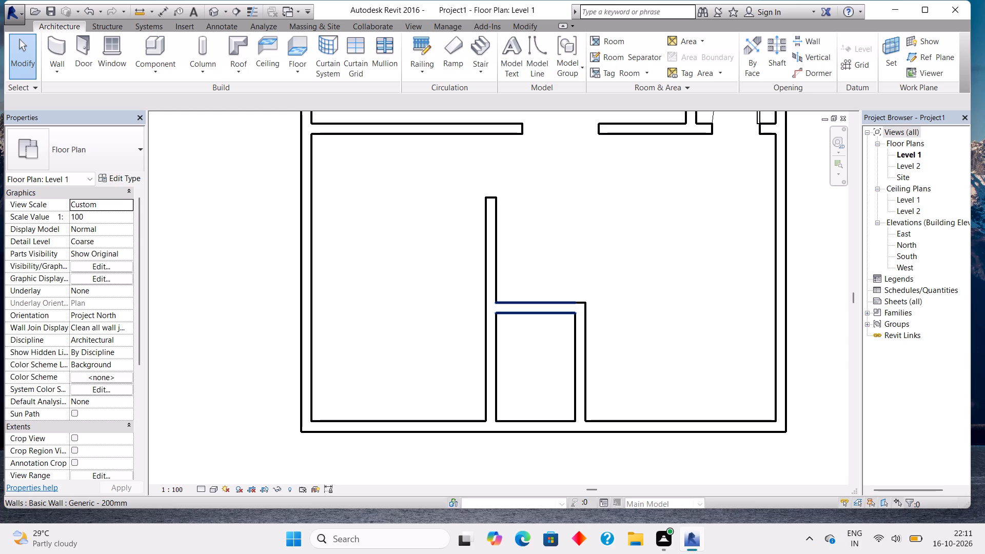
pyautogui.click(60, 46)
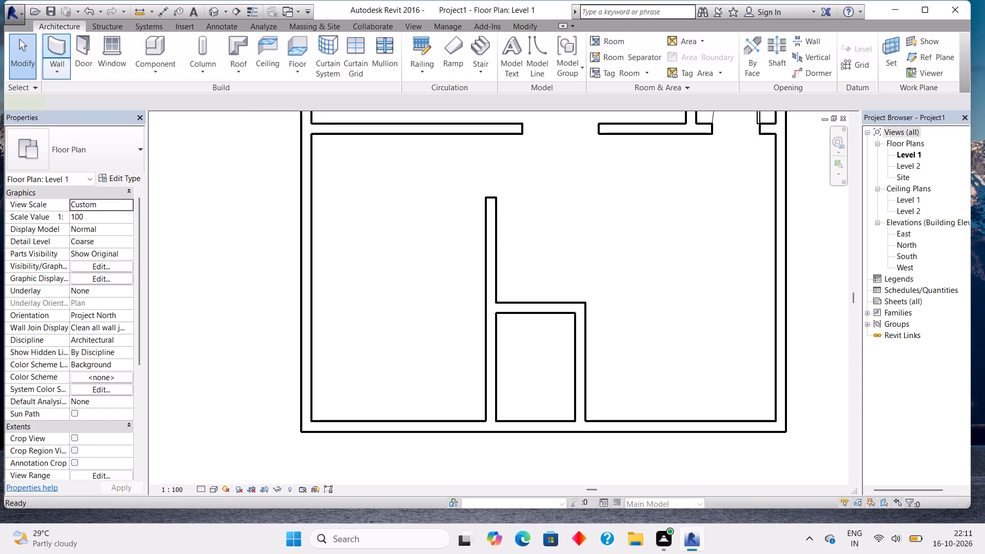
pyautogui.click(436, 66)
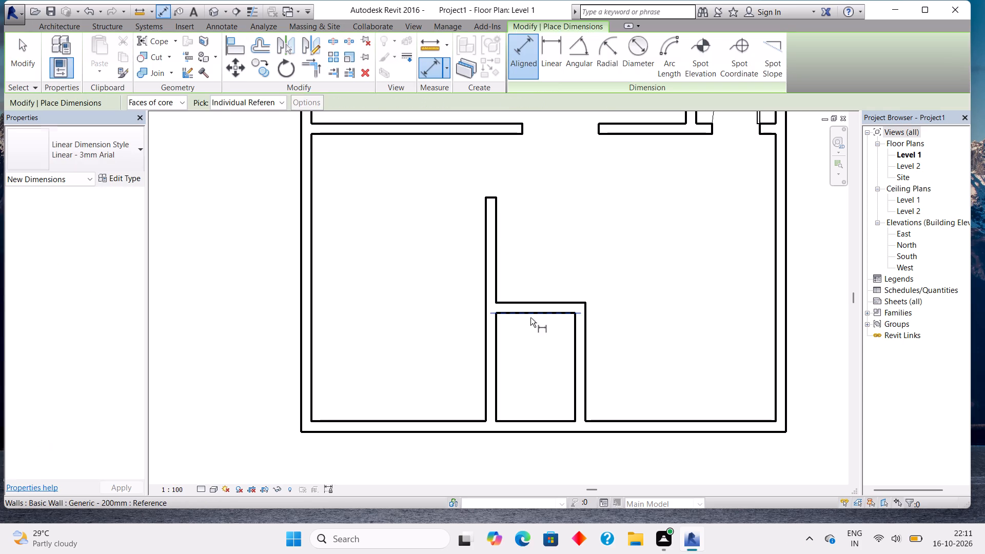
pyautogui.click(530, 318)
pyautogui.click(533, 420)
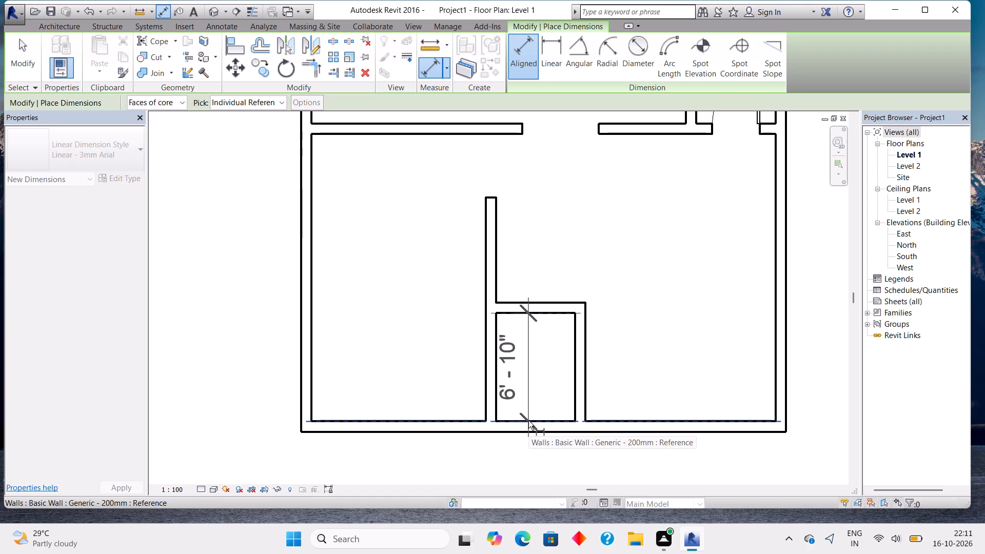
pyautogui.press('Escape')
pyautogui.press('Escape')
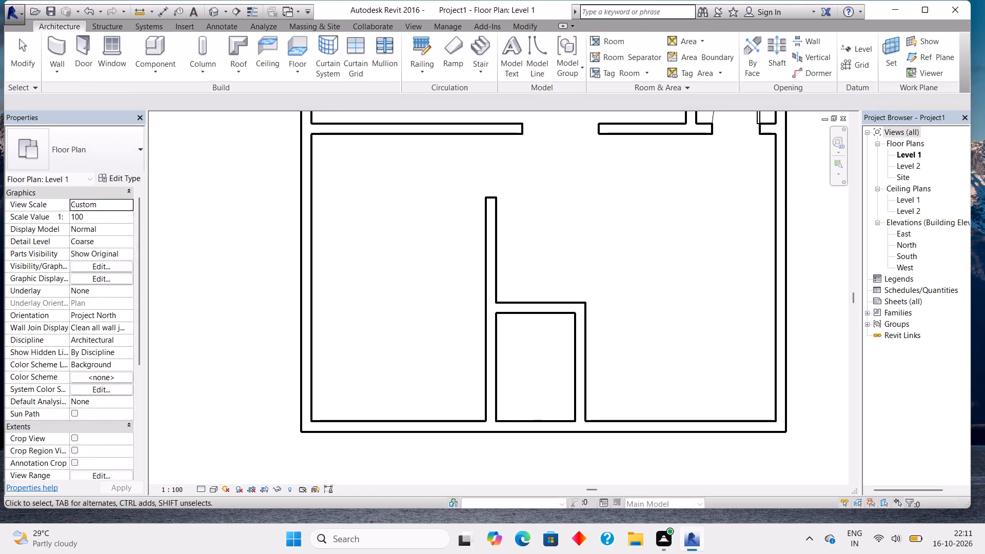
# Nudge the small room's north wall farther south to a 6'-6" centerline distance from the south outer wall.
pyautogui.click(540, 311)
pyautogui.press('Down')
pyautogui.press('Down')
pyautogui.press('Down')
pyautogui.press('Down')
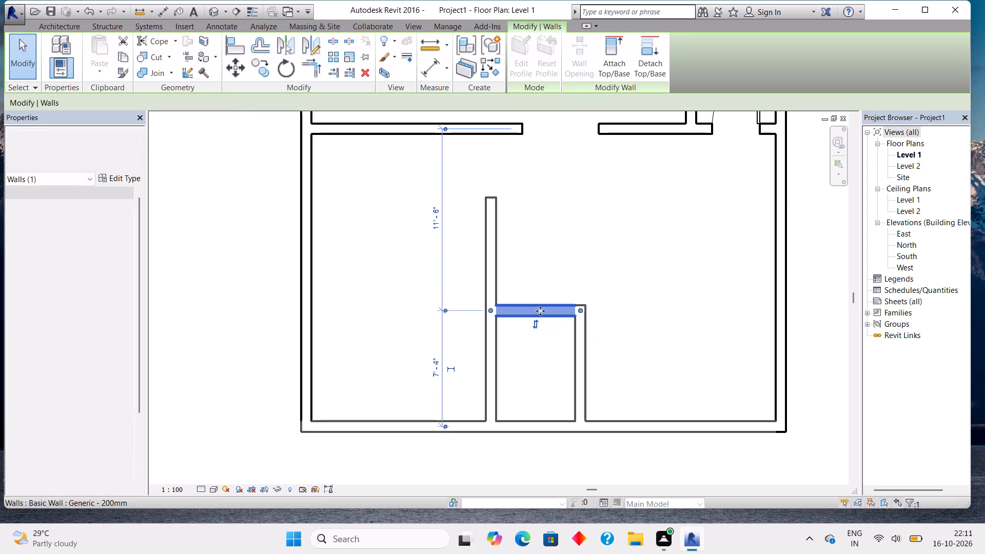
pyautogui.press('Down')
pyautogui.press('Down')
pyautogui.press('Escape')
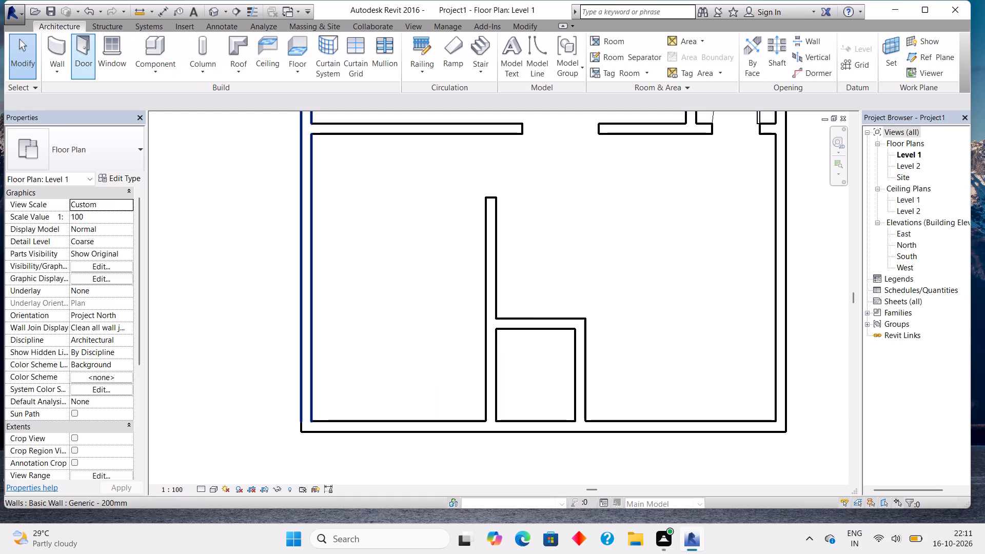
# Check the small room's clear depth again with a temporary aligned dimension between its inside wall faces.
pyautogui.click(64, 37)
pyautogui.click(418, 71)
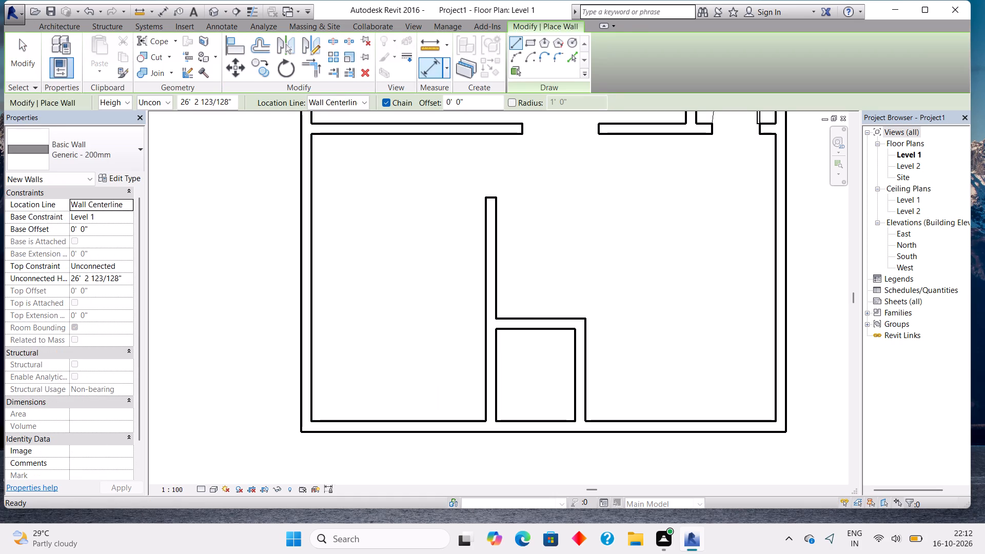
pyautogui.click(423, 67)
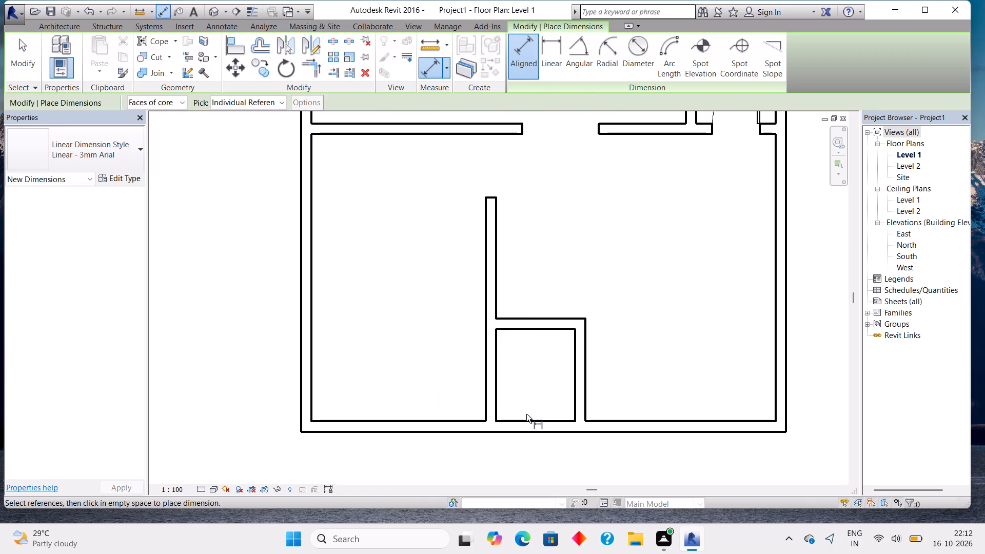
pyautogui.click(524, 417)
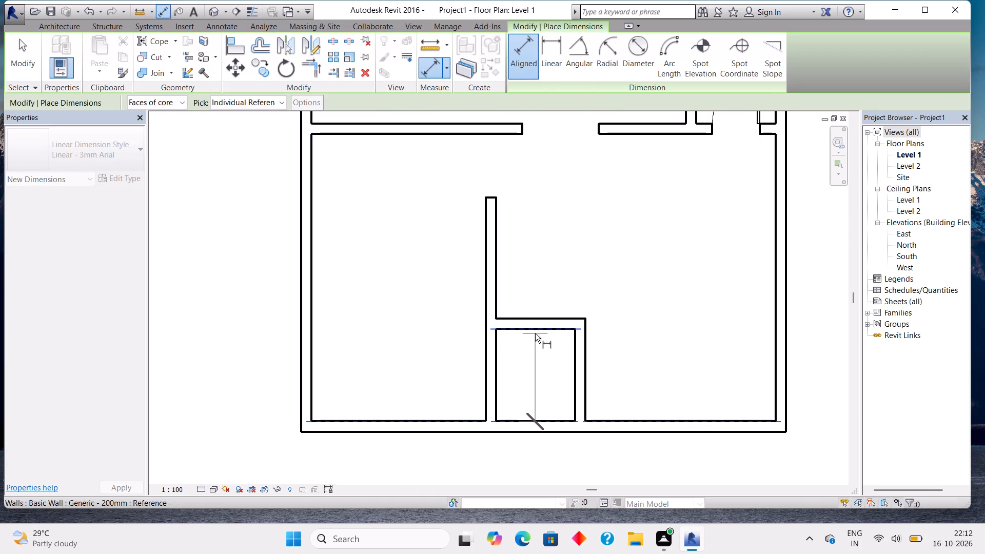
pyautogui.click(534, 329)
pyautogui.press('Escape')
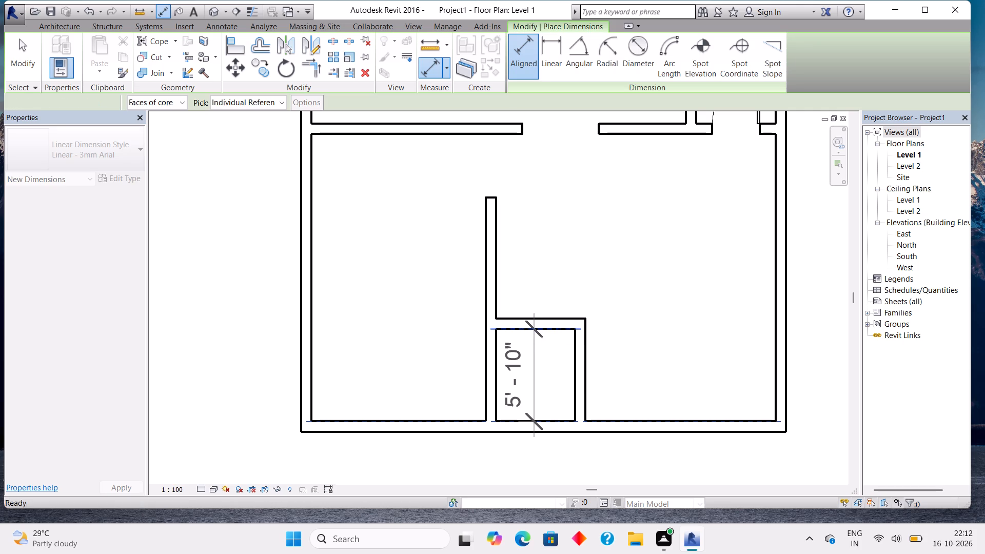
pyautogui.press('Escape')
# Nudge the small room's north wall back north to a 6'-8" centerline distance from the south outer wall.
pyautogui.click(536, 325)
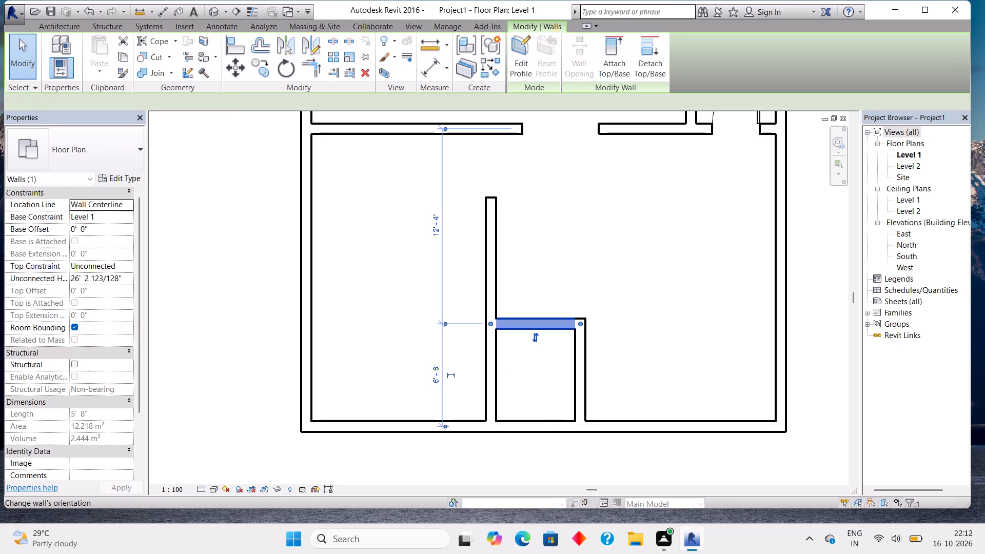
pyautogui.press('Up')
pyautogui.scroll(2, 536, 325)
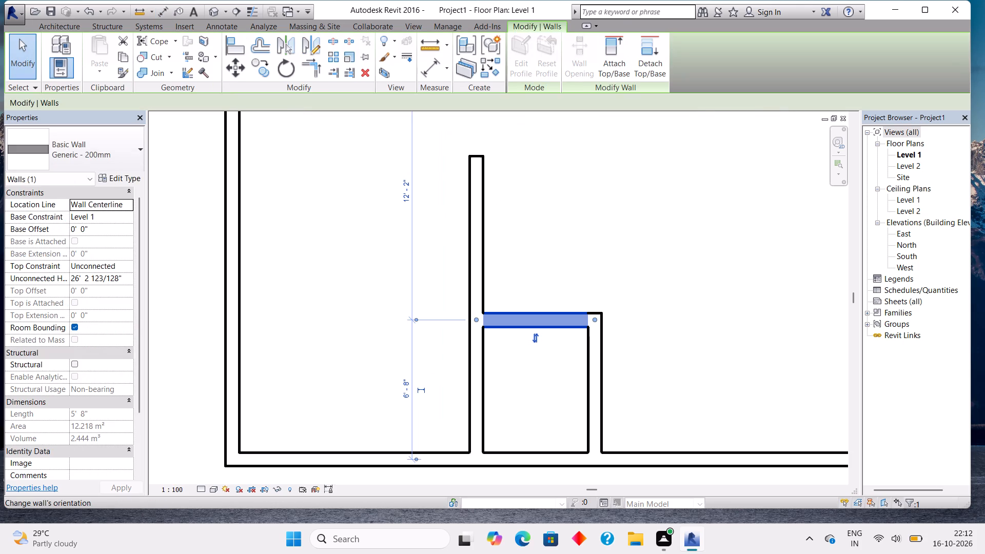
pyautogui.press('Escape')
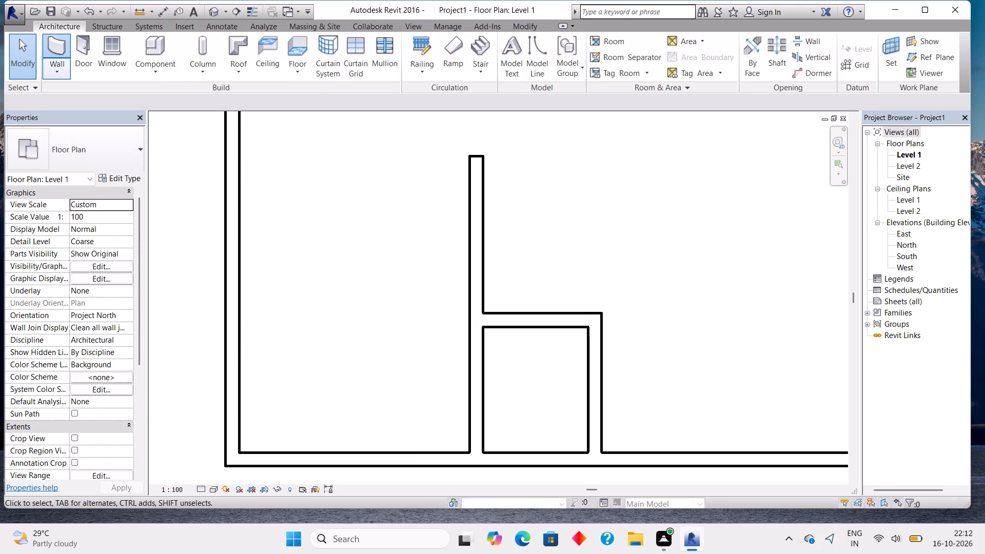
# Recheck the small room's clear depth with a temporary aligned dimension from the south inside face to the north inside face.
pyautogui.click(56, 41)
pyautogui.click(431, 77)
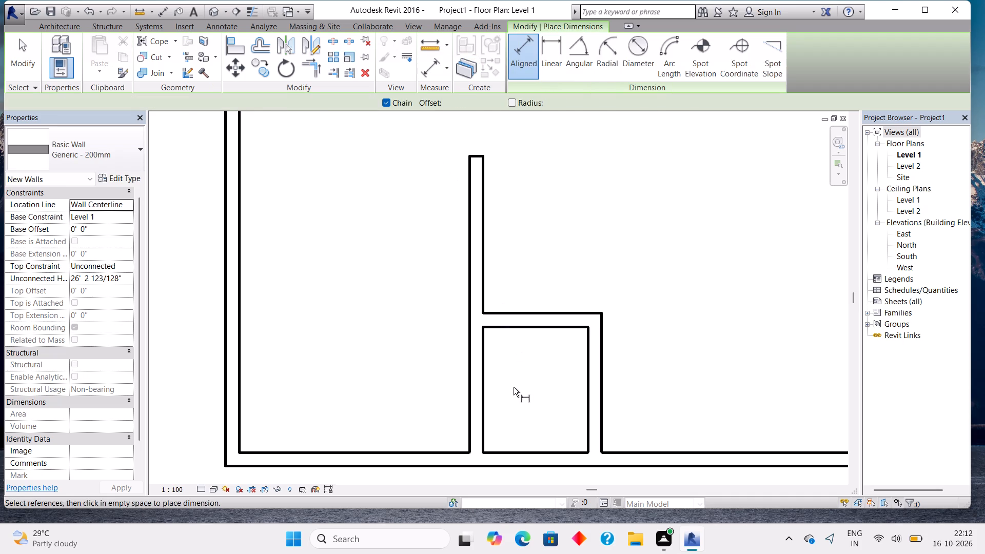
pyautogui.click(516, 449)
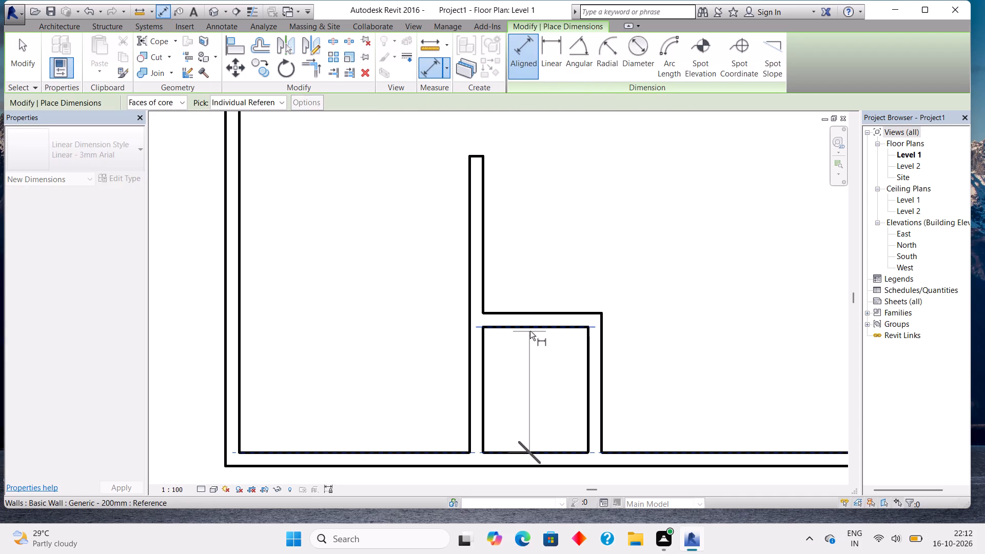
pyautogui.click(530, 330)
pyautogui.press('Escape')
pyautogui.scroll(-5, 525, 333)
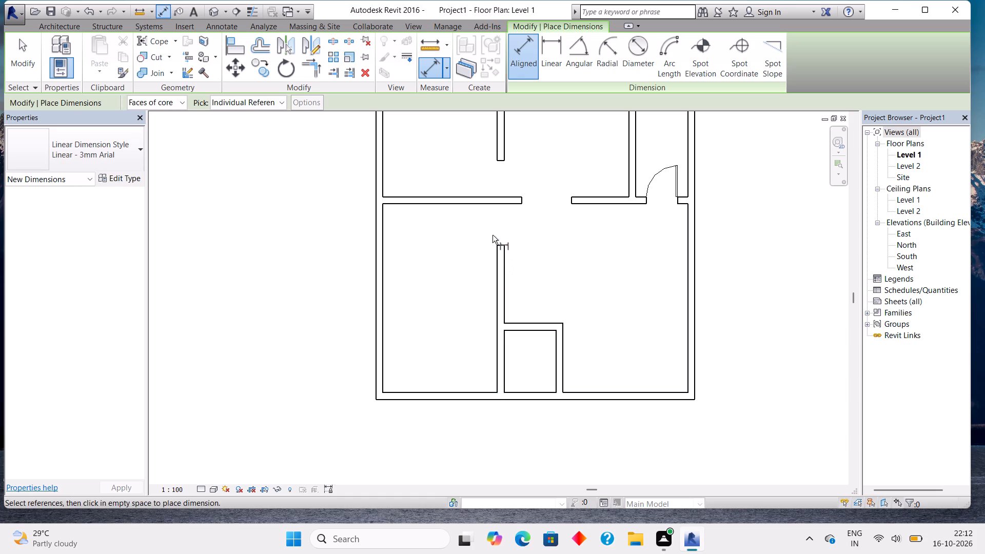
pyautogui.press('Escape')
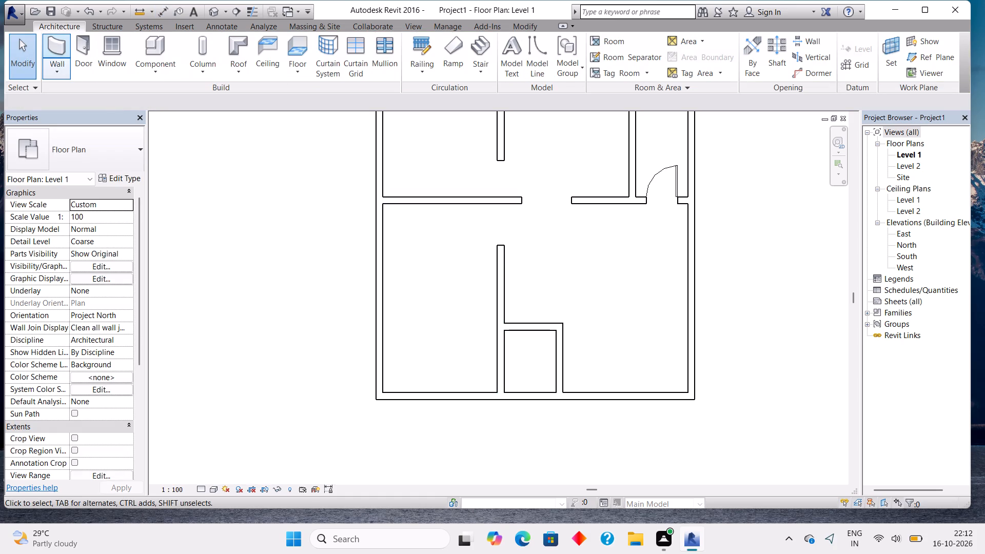
# Draw a Generic - 200mm wall from the free north end of the southern partition up to the east-west cross wall.
pyautogui.click(64, 52)
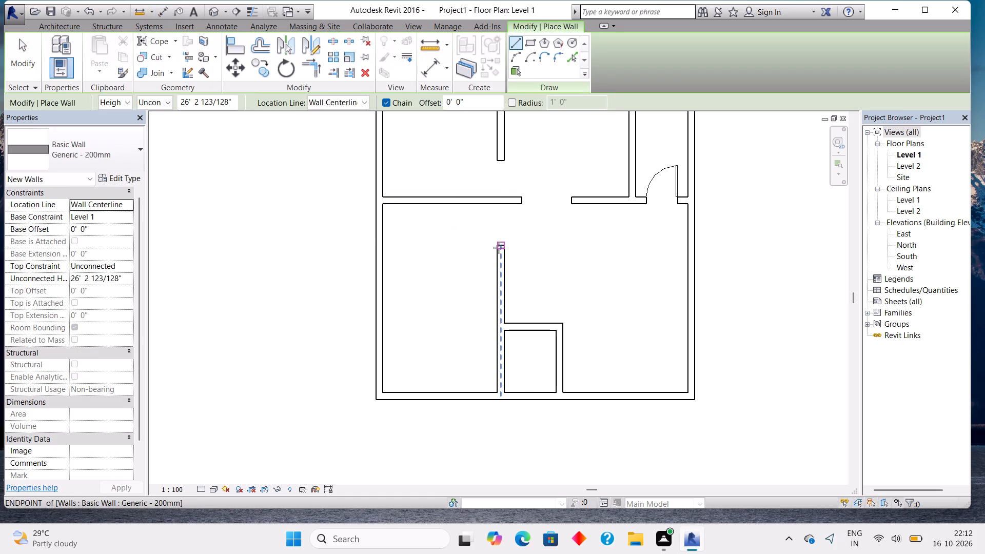
pyautogui.click(499, 248)
pyautogui.click(505, 202)
pyautogui.press('Escape')
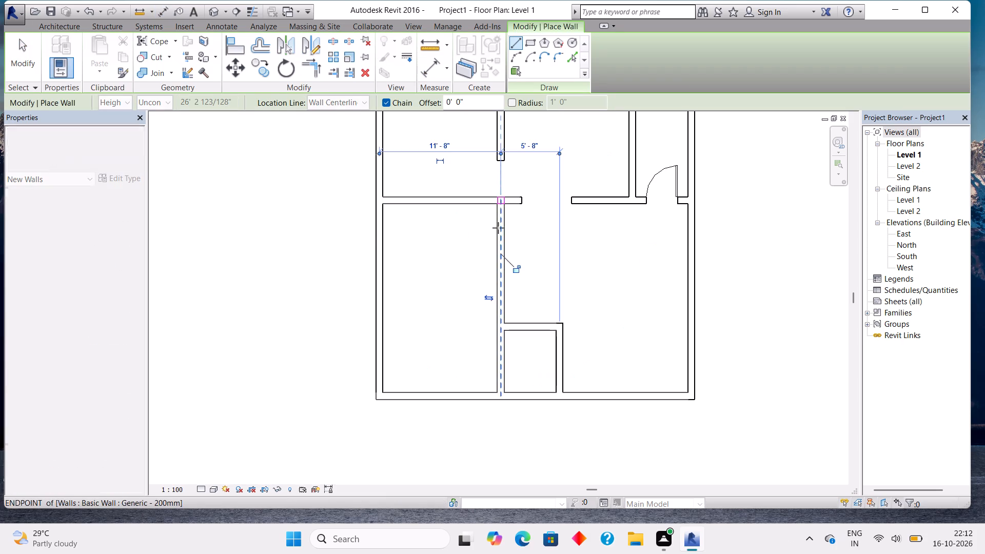
# Place a tagged M_Single-Flush 0915 x 2134mm door in the southern partition, centered about 2'-6" south of the cross wall, swinging into the southwest room.
pyautogui.scroll(-2, 488, 241)
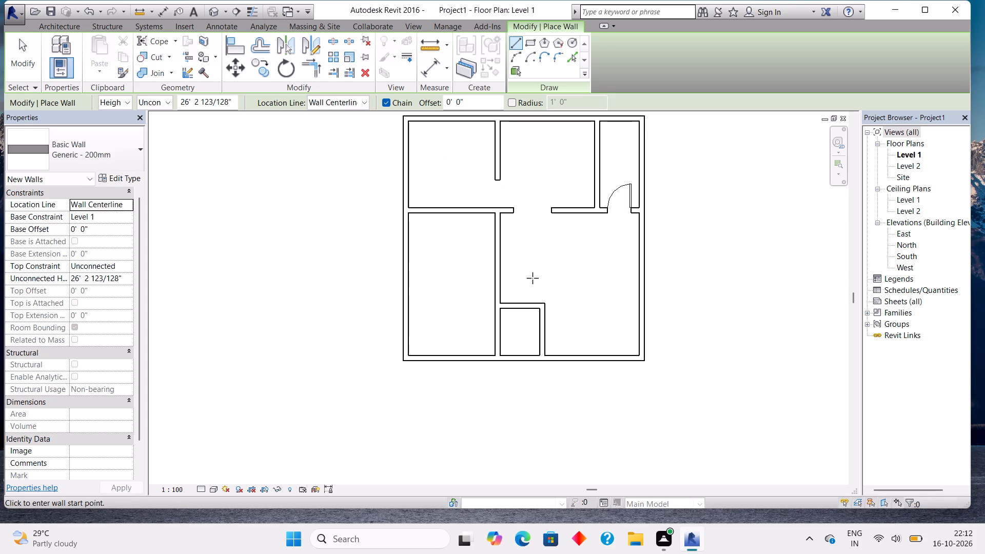
pyautogui.scroll(-2, 533, 278)
pyautogui.scroll(2, 533, 278)
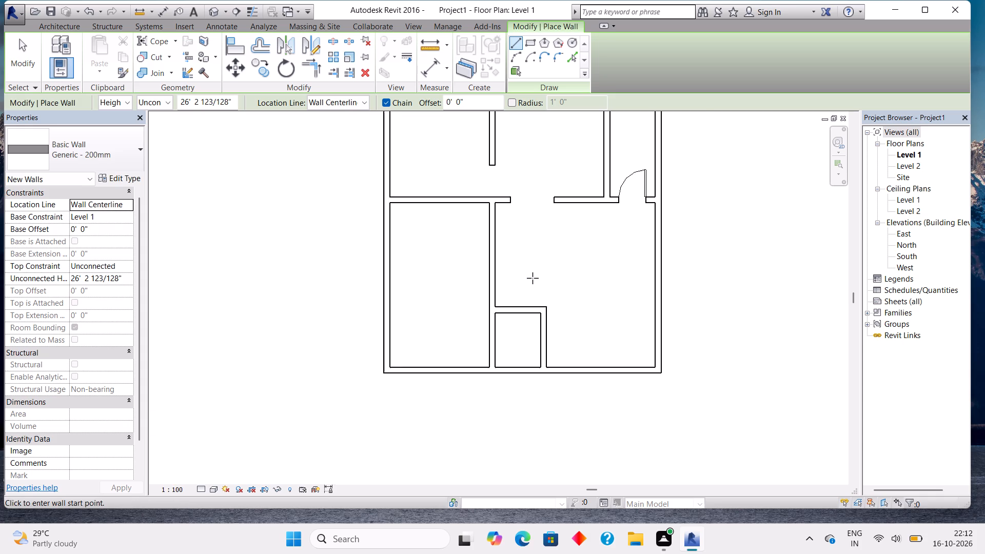
pyautogui.scroll(4, 533, 278)
pyautogui.moveTo(533, 278); pyautogui.dragTo(521, 308, button='middle')
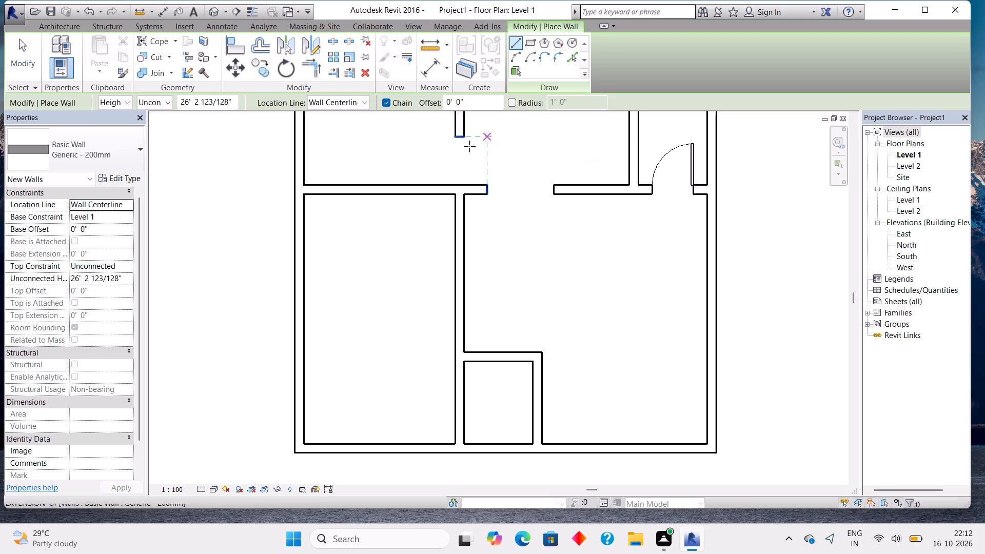
pyautogui.click(65, 19)
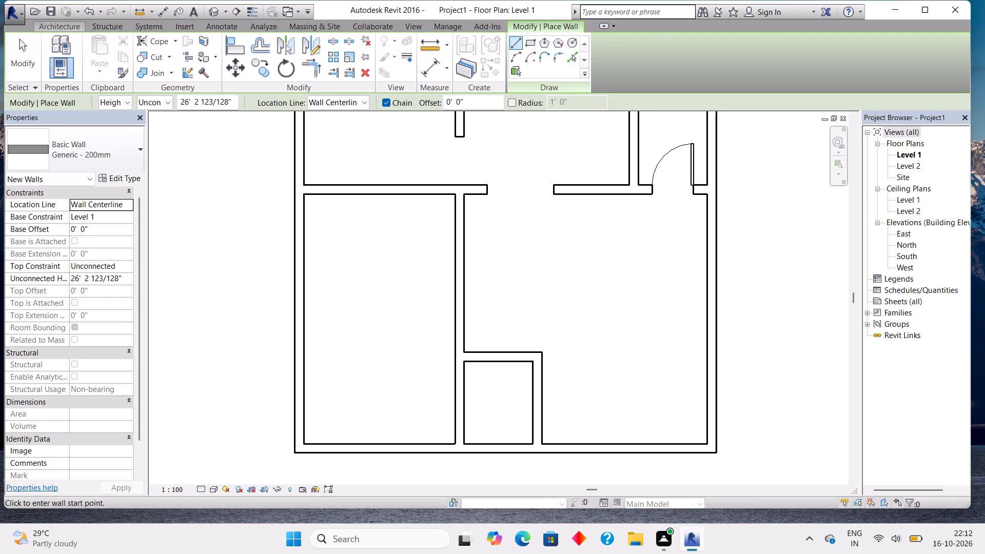
pyautogui.click(61, 32)
pyautogui.click(85, 44)
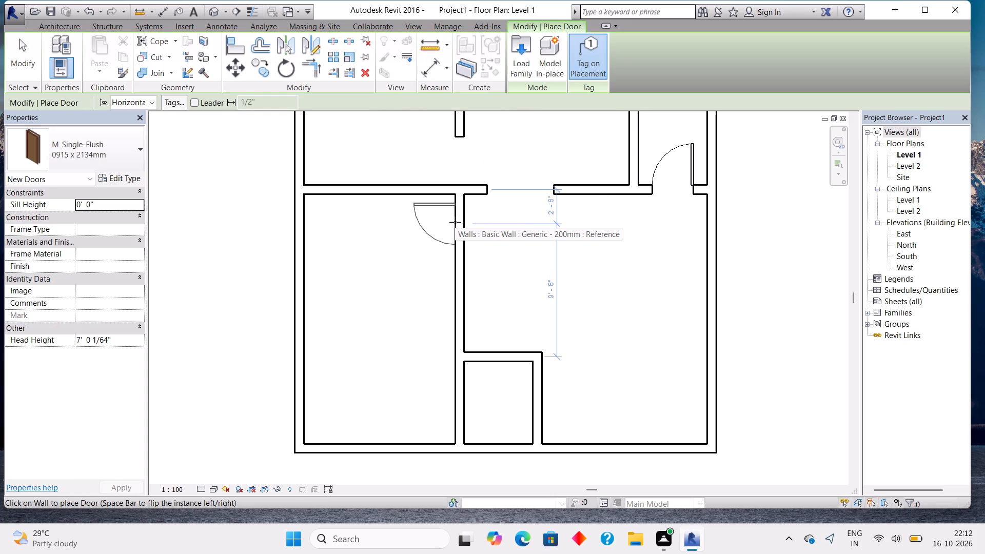
pyautogui.click(455, 222)
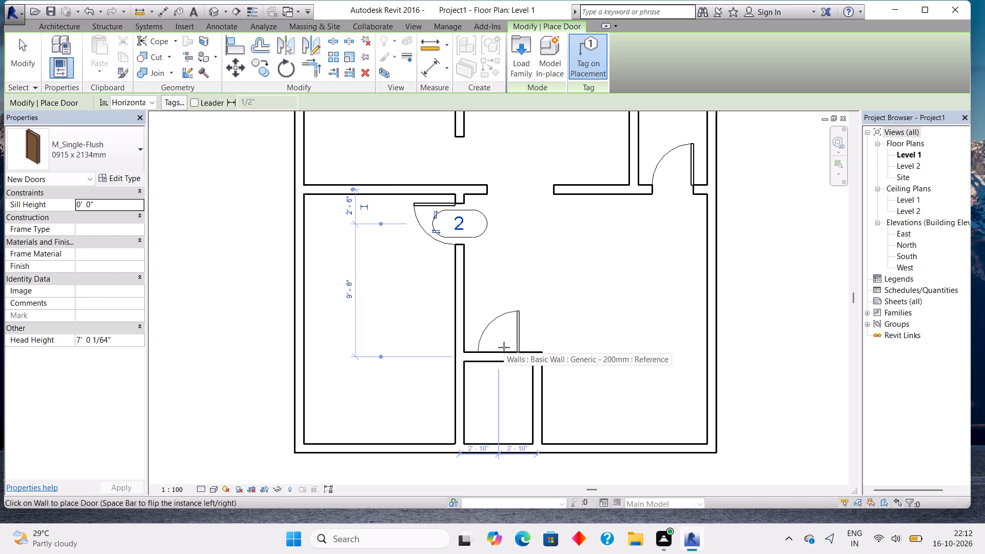
# Place an M_Single-Flush 0762 x 2032mm door in the small room's north wall, swinging inward, hinged on the east, centered 2'-0" from its east wall.
pyautogui.click(74, 149)
pyautogui.click(105, 217)
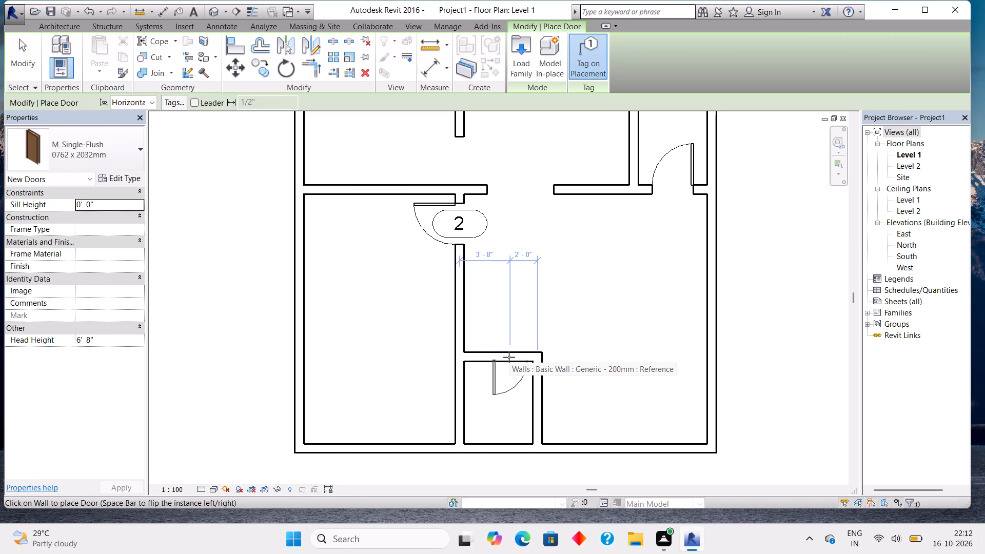
pyautogui.press('space')
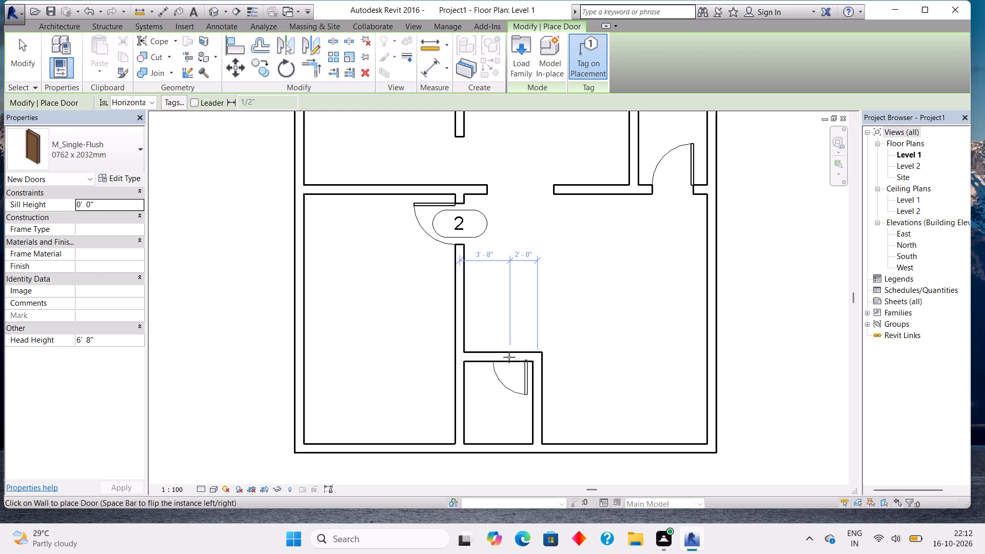
pyautogui.click(509, 357)
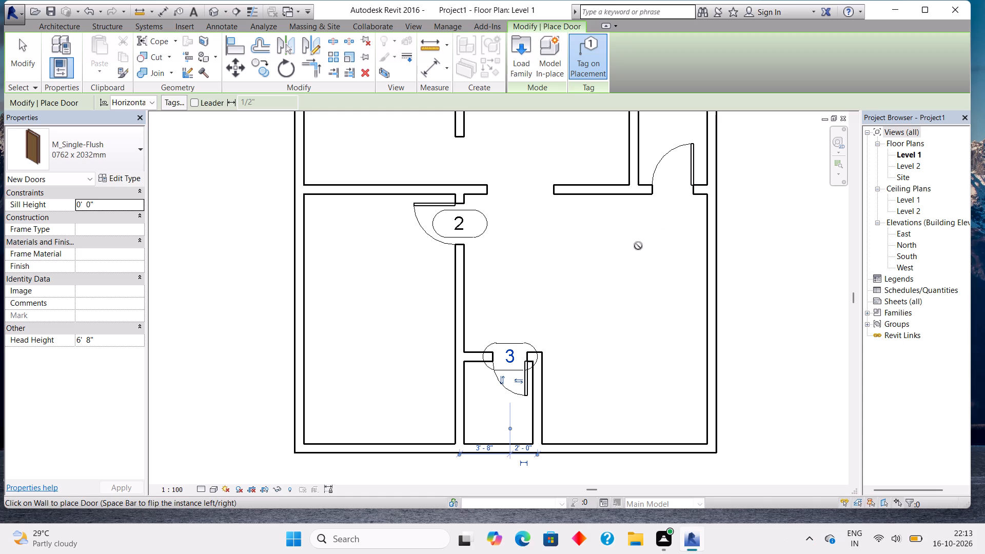
pyautogui.scroll(-2, 638, 246)
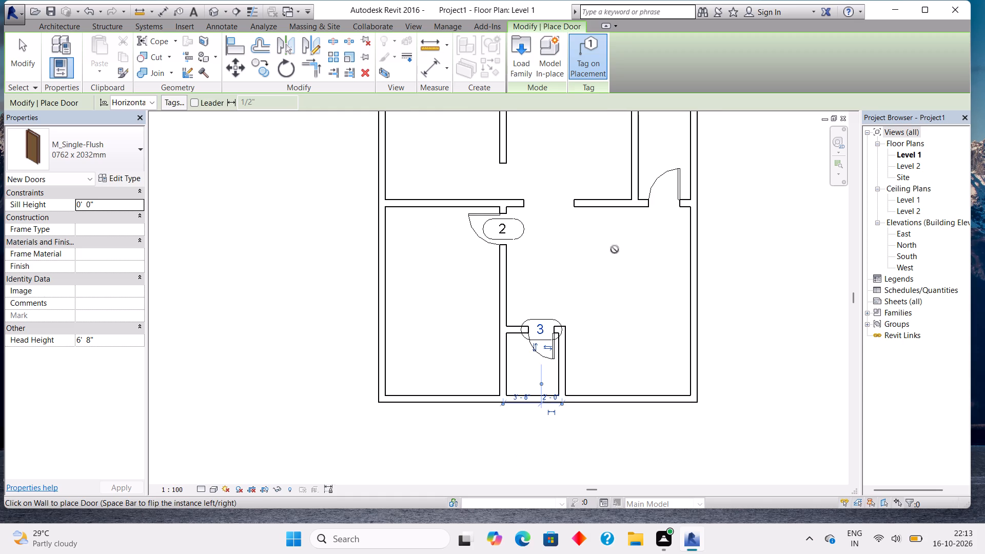
# Delete the door tags numbered 3 and 2 from the small room's door and the southern partition's door.
pyautogui.moveTo(599, 256); pyautogui.dragTo(638, 307, button='middle')
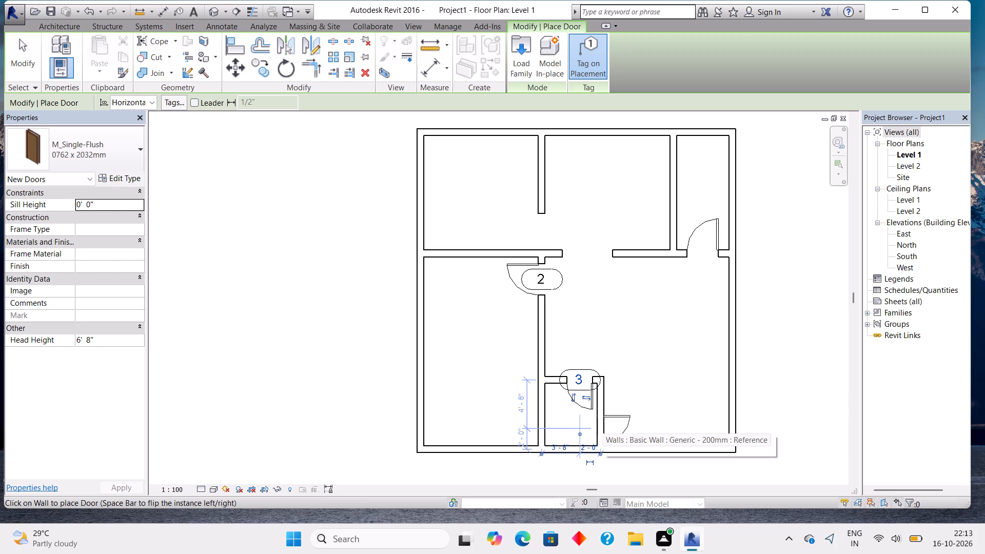
pyautogui.press('Escape')
pyautogui.press('Escape')
pyautogui.scroll(6, 620, 409)
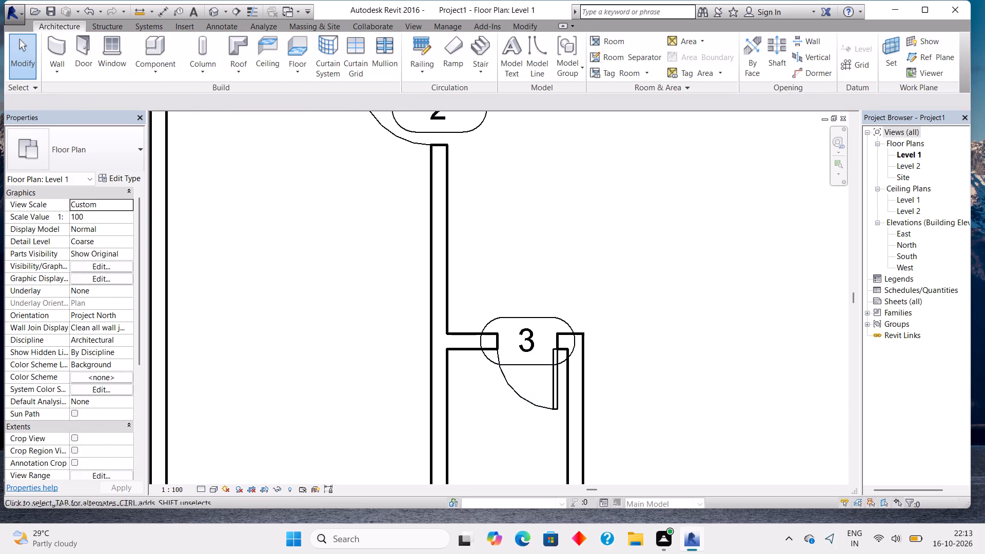
pyautogui.click(542, 321)
pyautogui.press('Delete')
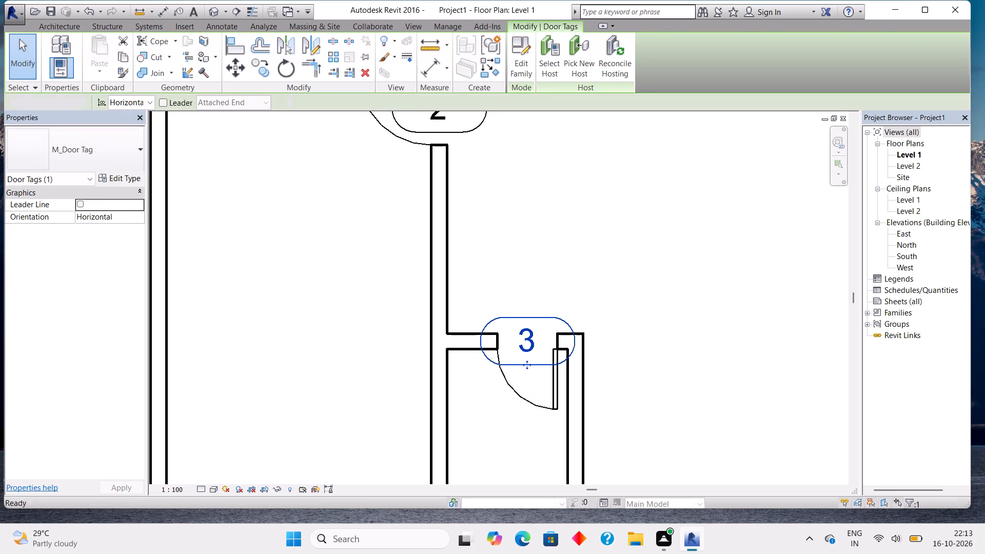
pyautogui.moveTo(500, 249); pyautogui.dragTo(518, 425, button='middle')
pyautogui.click(490, 301)
pyautogui.press('Delete')
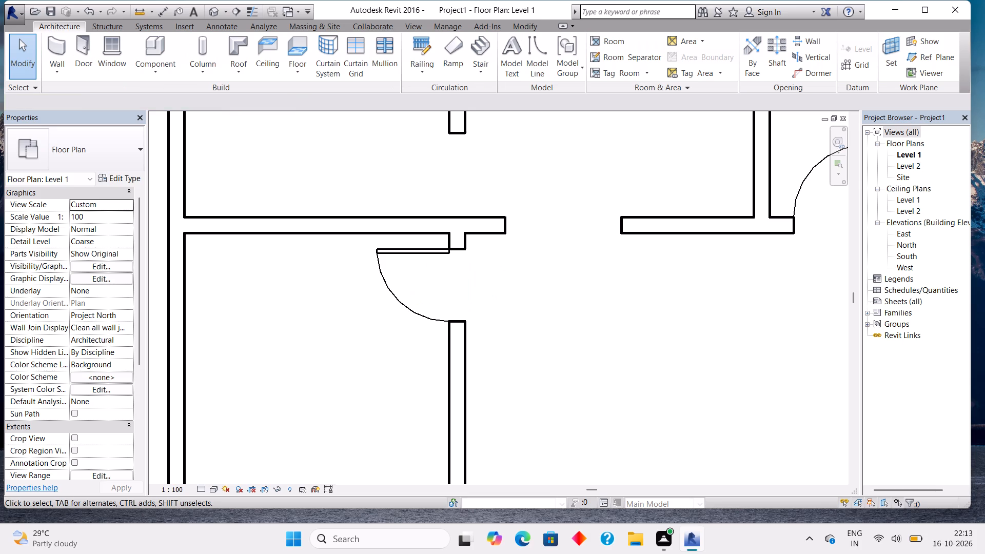
# Place M_Fixed 0610 x 1220mm windows in the north wall: one about 3'-6" west of the northwest room's partition, one in the north-central room.
pyautogui.scroll(-7, 519, 354)
pyautogui.moveTo(547, 375); pyautogui.dragTo(520, 304, button='middle')
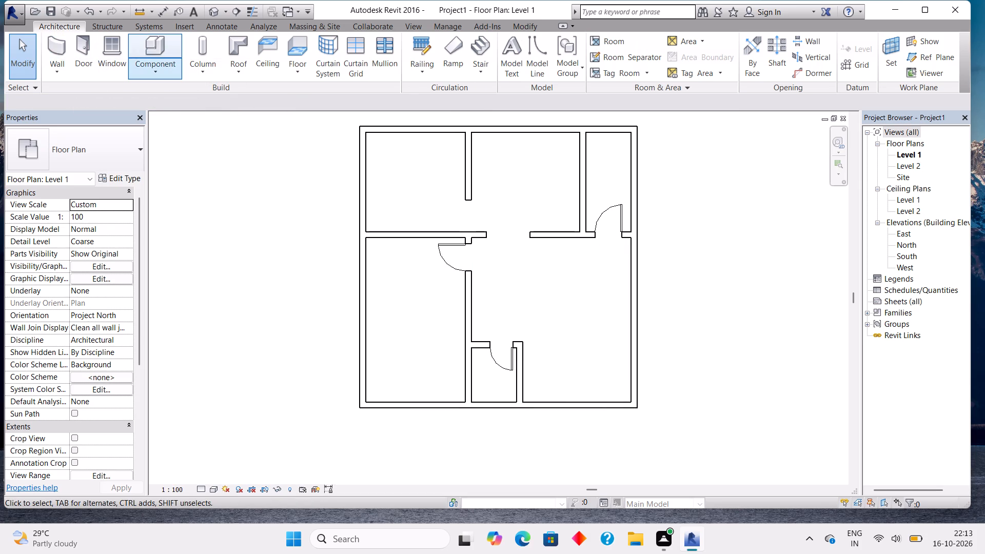
pyautogui.click(113, 48)
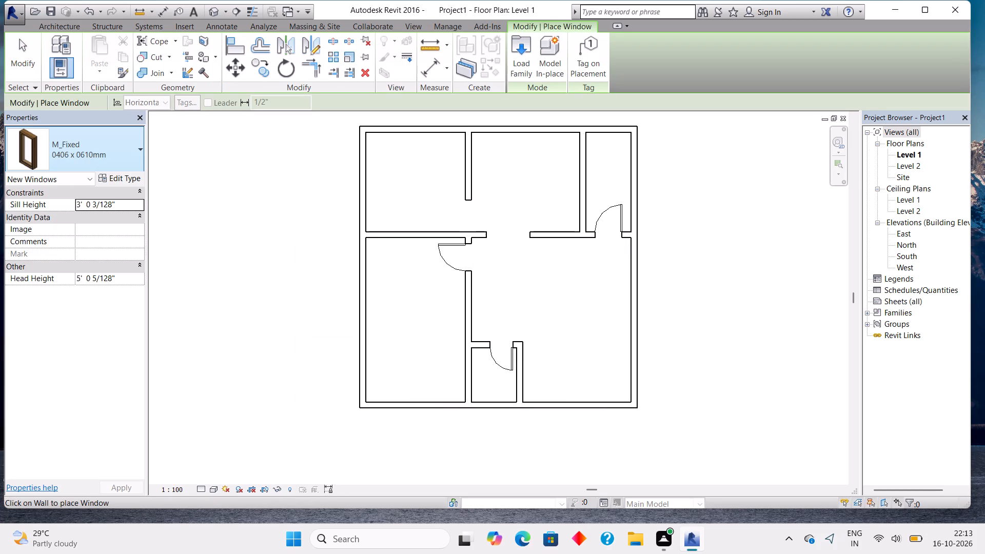
pyautogui.click(53, 134)
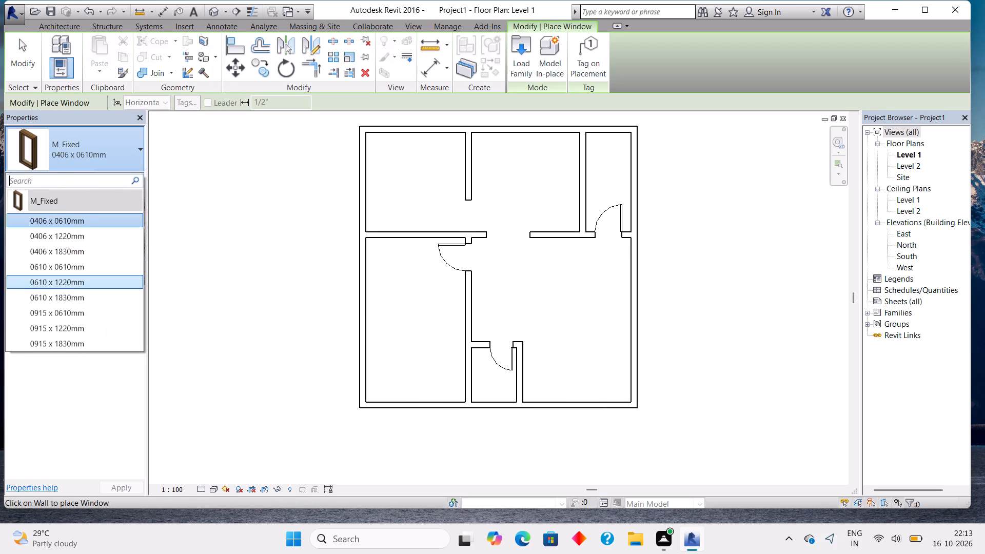
pyautogui.click(63, 283)
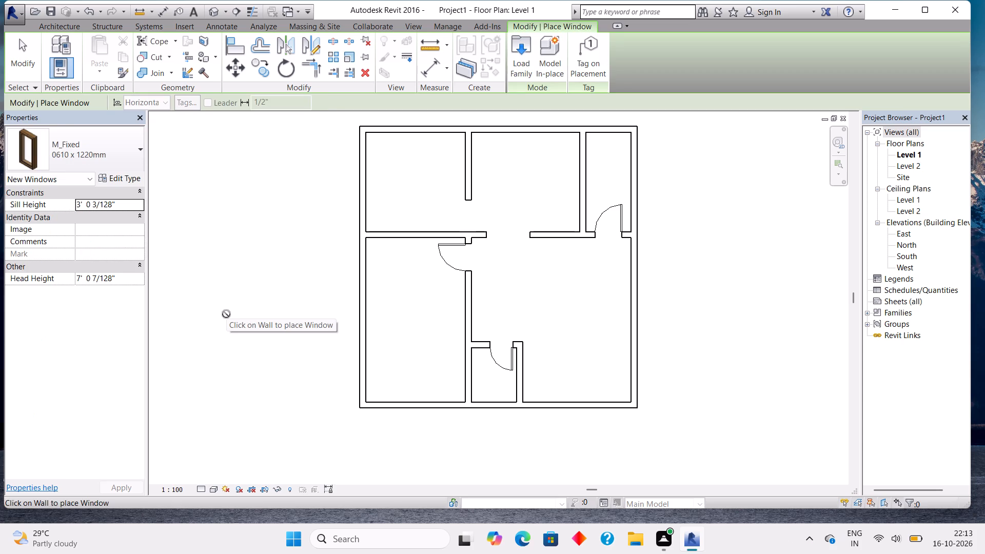
pyautogui.click(439, 131)
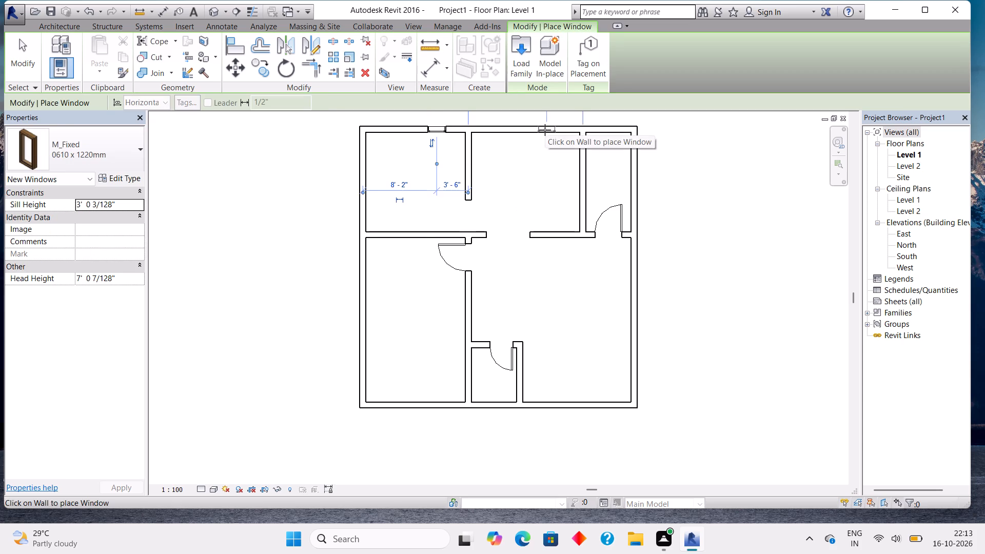
pyautogui.click(551, 126)
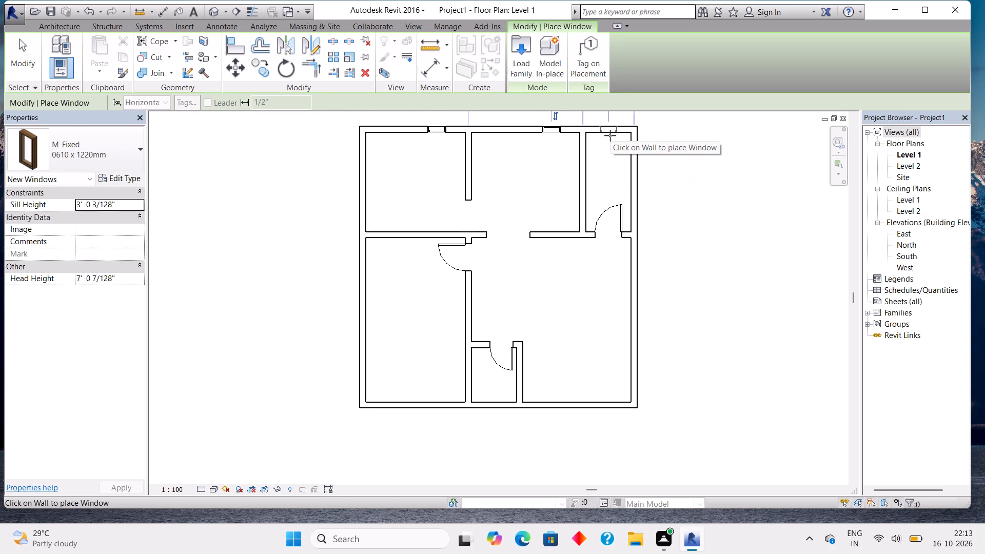
# Place M_Fixed 0406 x 0610mm windows centered in the northeast room's north wall and the small southern room's south wall, 2'-10" from each side.
pyautogui.click(110, 159)
pyautogui.click(85, 222)
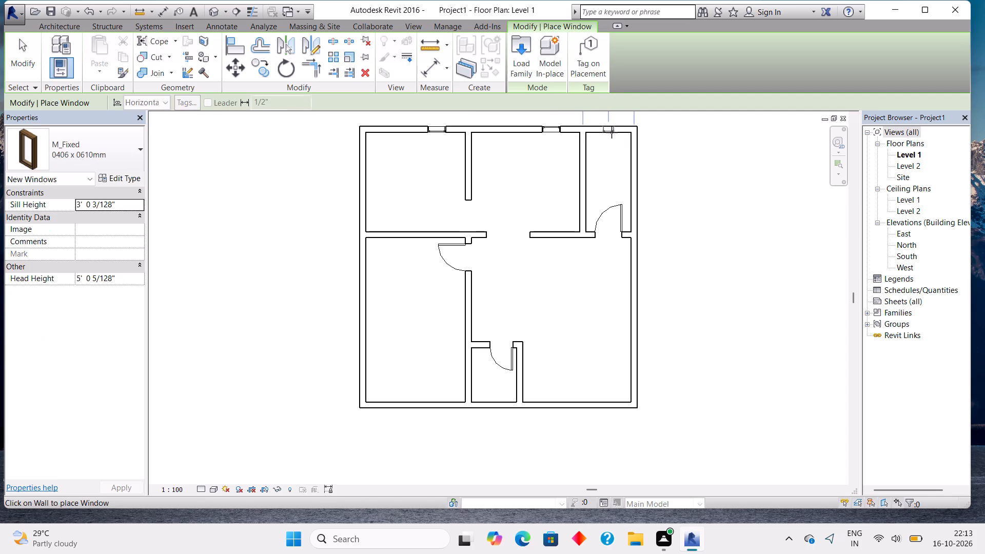
pyautogui.click(612, 132)
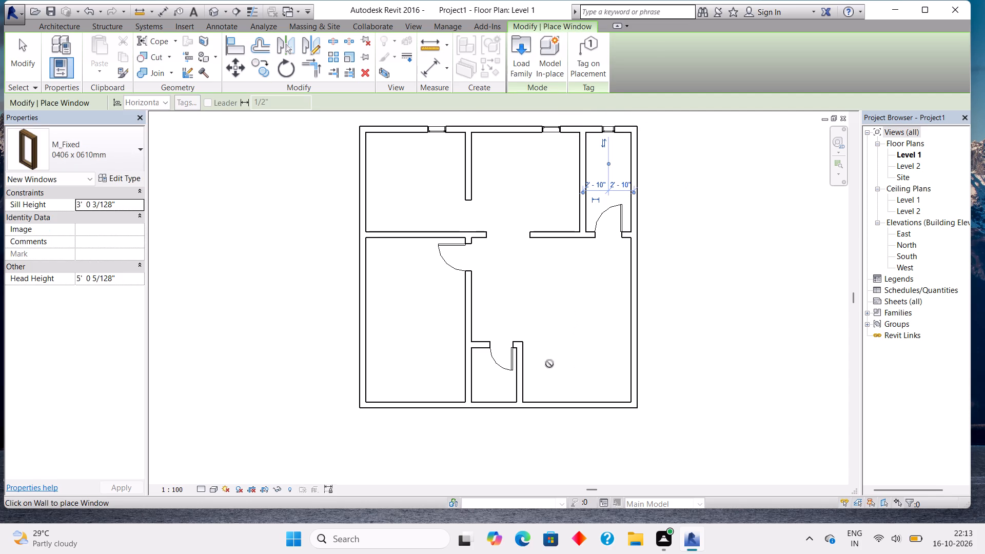
pyautogui.click(494, 403)
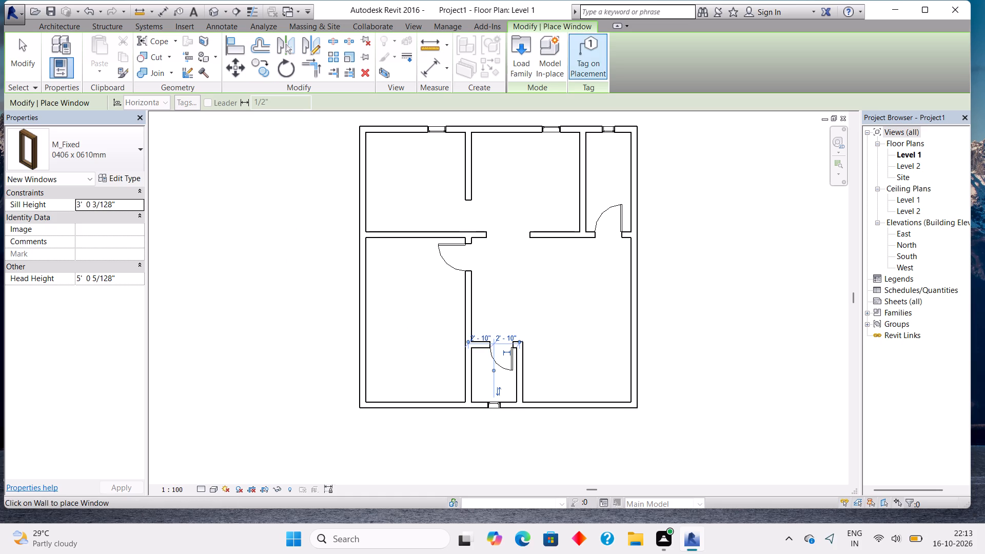
# Place two M_Fixed 0406 x 0610mm windows in the west wall, 5'-0" north and 5'-6" south of the cross wall.
pyautogui.click(113, 149)
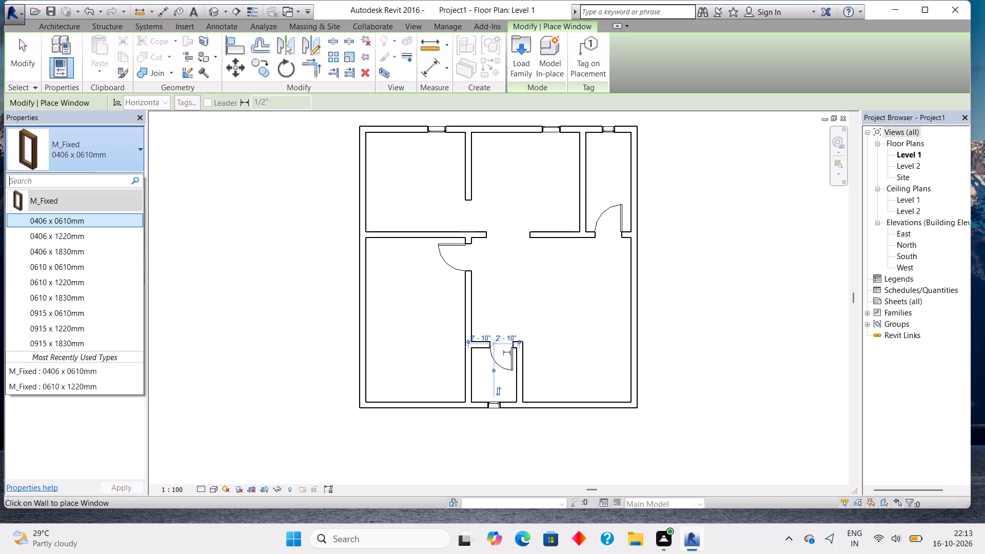
pyautogui.click(92, 290)
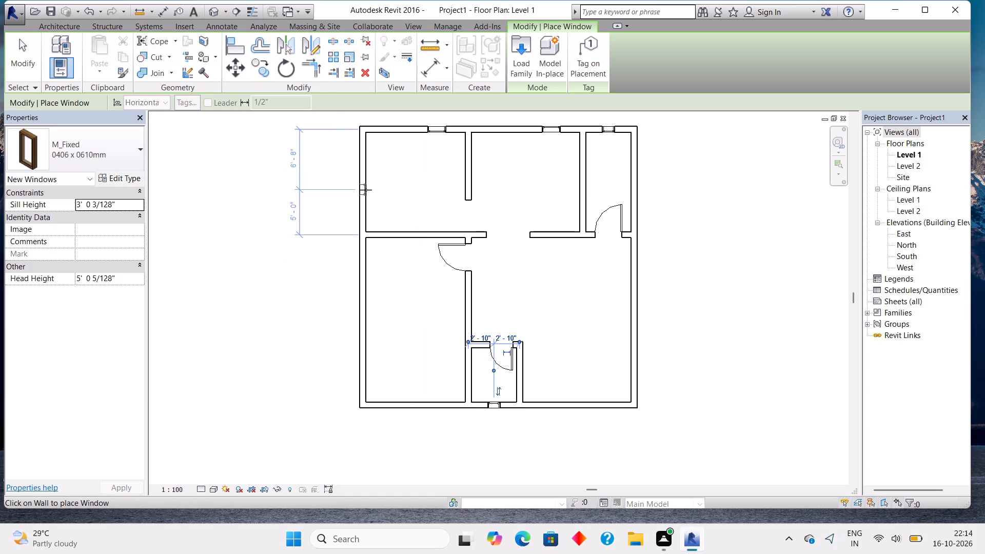
pyautogui.click(366, 190)
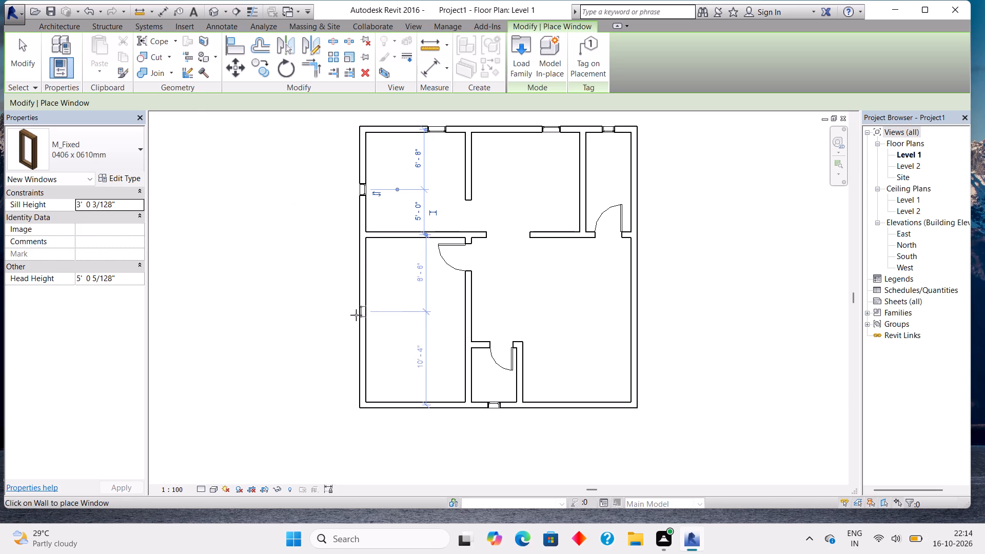
pyautogui.click(130, 162)
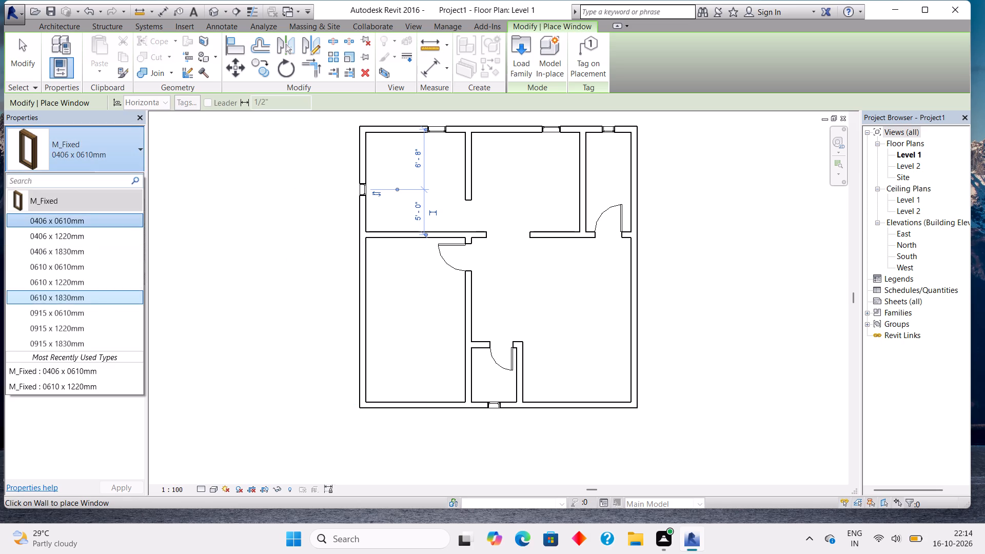
pyautogui.click(81, 321)
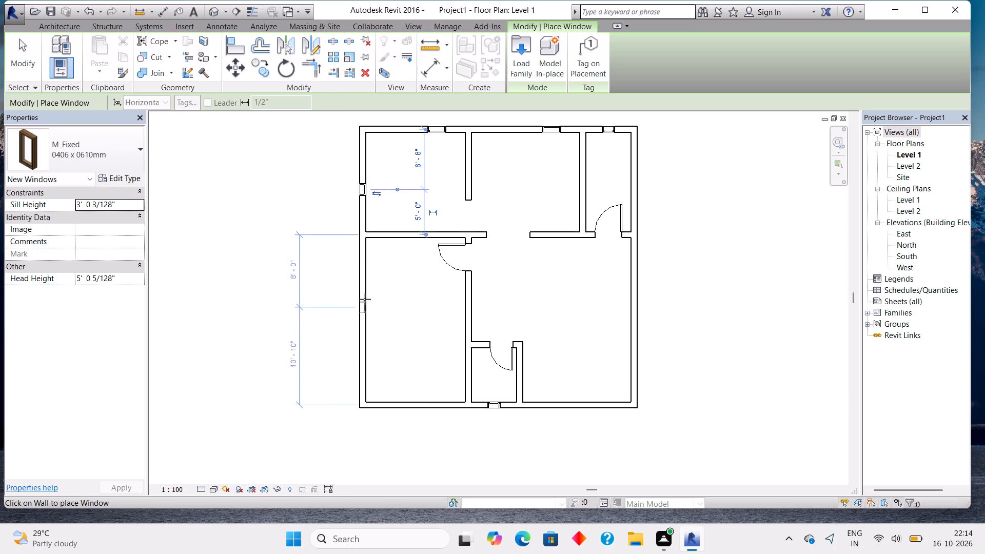
pyautogui.click(363, 285)
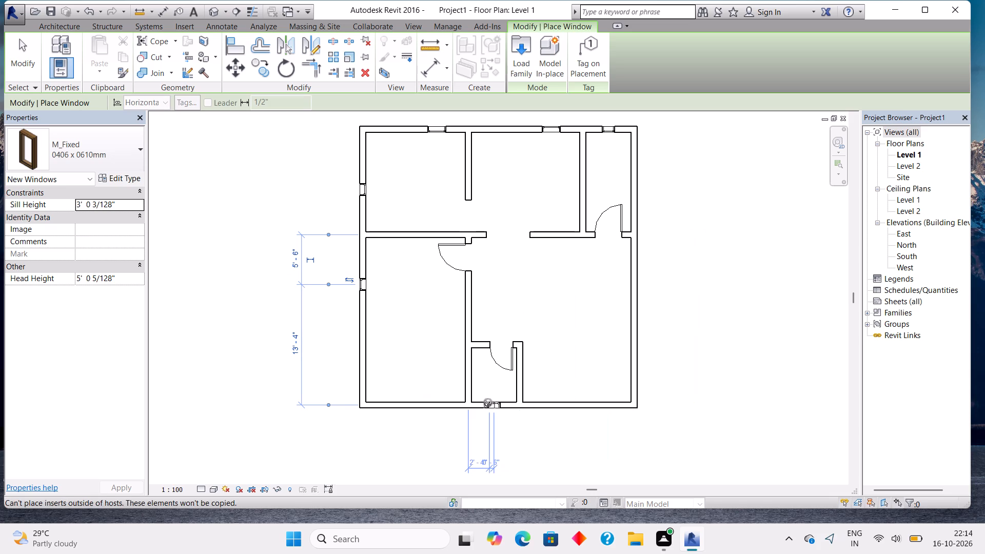
# Place an M_Fixed 0406 x 0610mm window in the south wall, 3'-6" east of the small room's east wall.
pyautogui.click(550, 404)
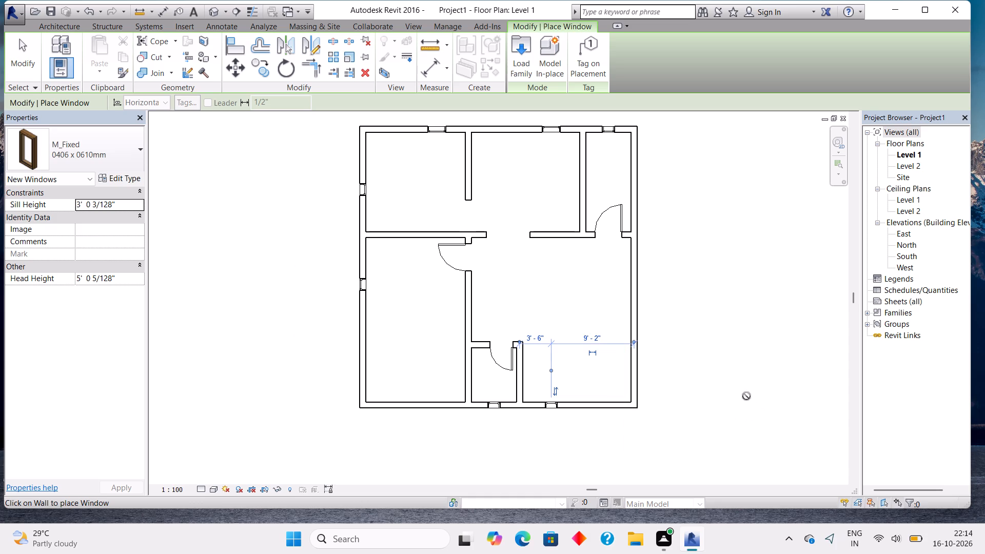
pyautogui.press('Escape')
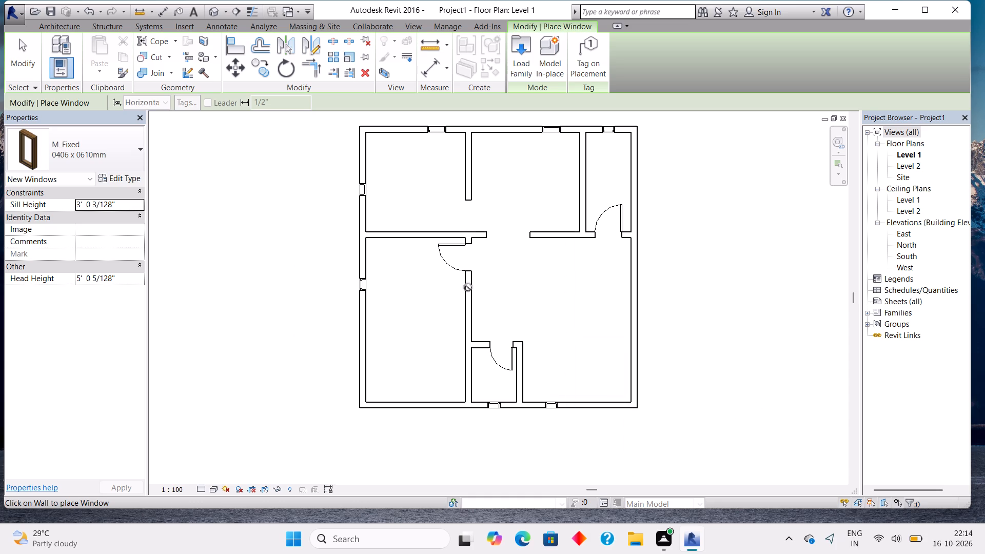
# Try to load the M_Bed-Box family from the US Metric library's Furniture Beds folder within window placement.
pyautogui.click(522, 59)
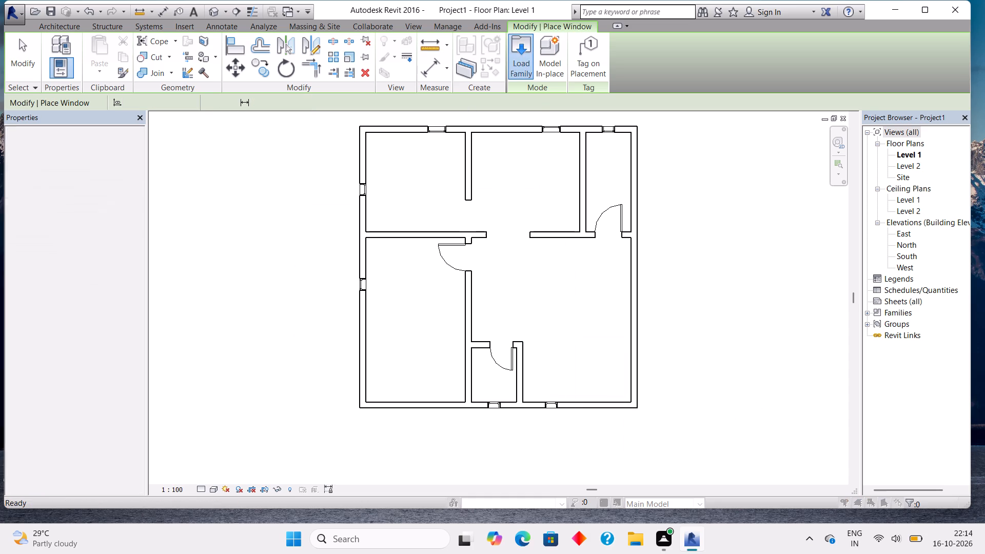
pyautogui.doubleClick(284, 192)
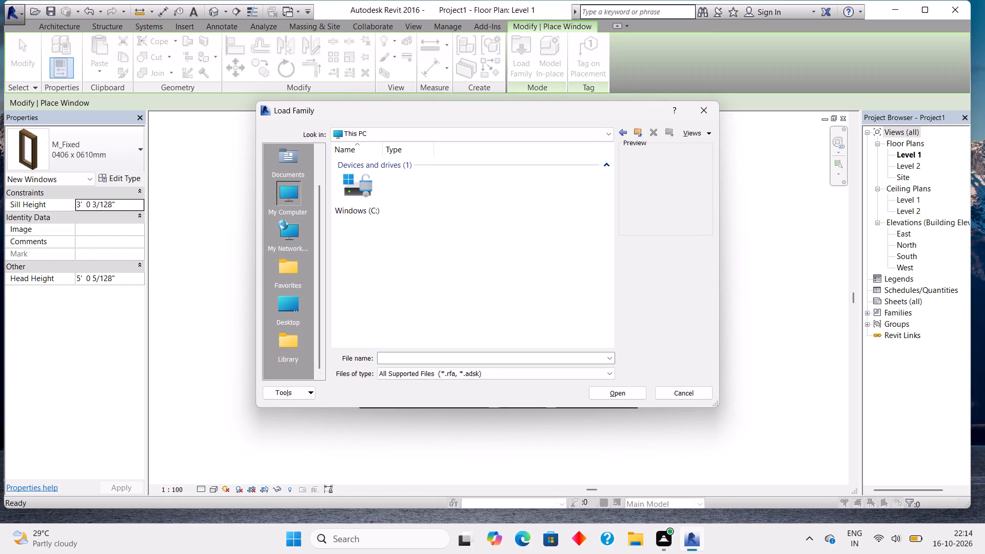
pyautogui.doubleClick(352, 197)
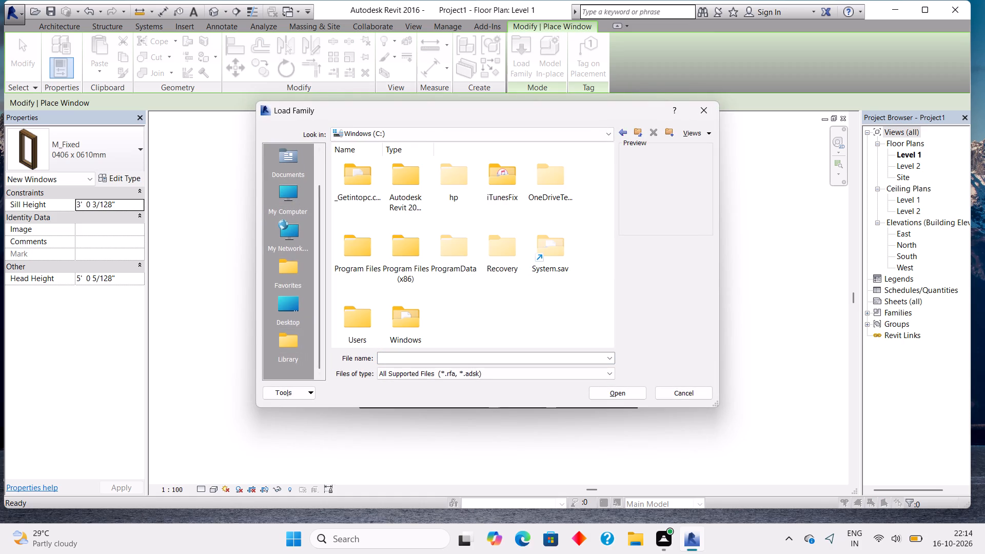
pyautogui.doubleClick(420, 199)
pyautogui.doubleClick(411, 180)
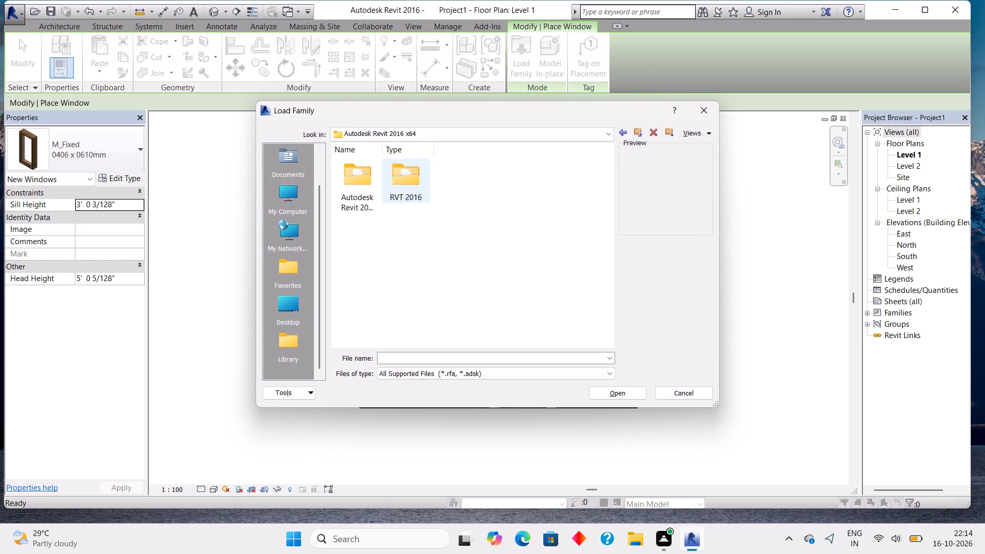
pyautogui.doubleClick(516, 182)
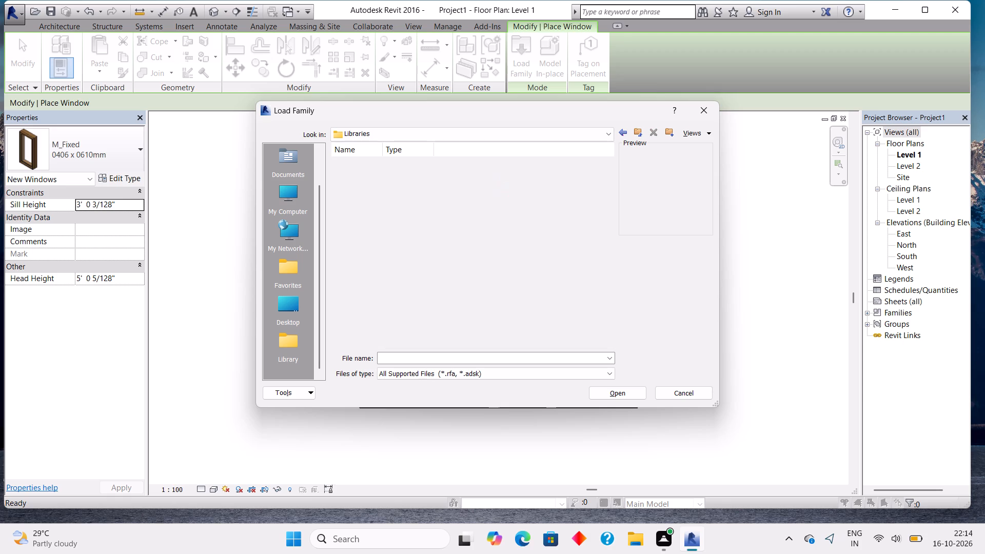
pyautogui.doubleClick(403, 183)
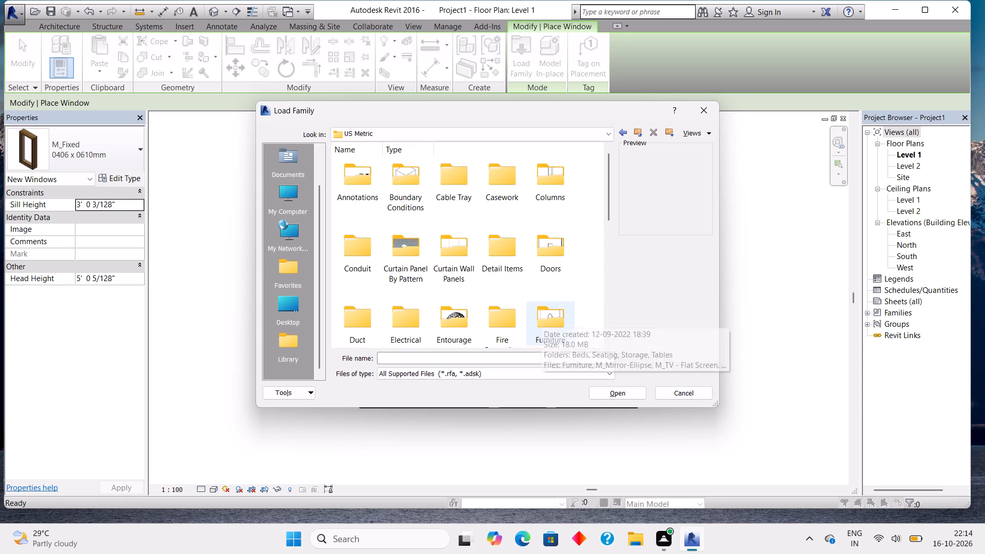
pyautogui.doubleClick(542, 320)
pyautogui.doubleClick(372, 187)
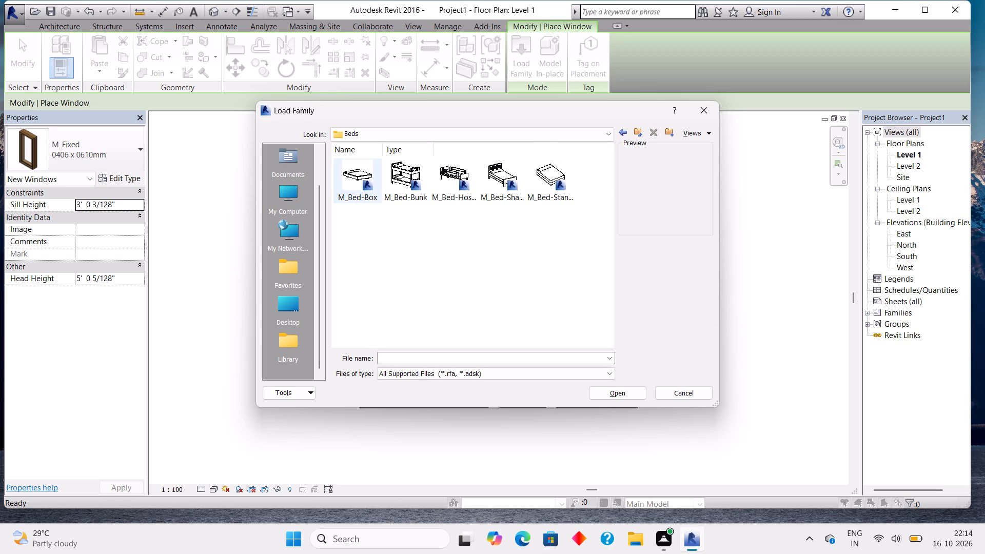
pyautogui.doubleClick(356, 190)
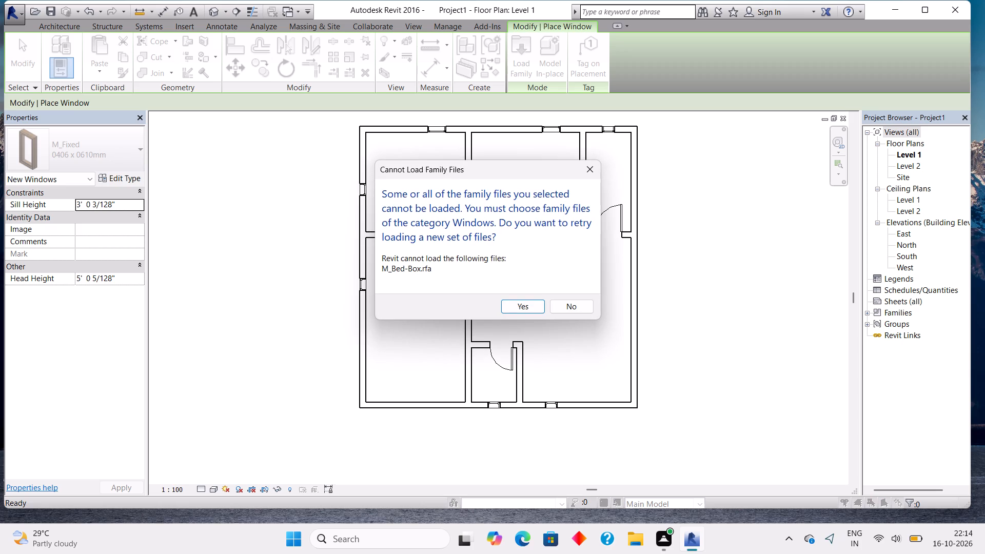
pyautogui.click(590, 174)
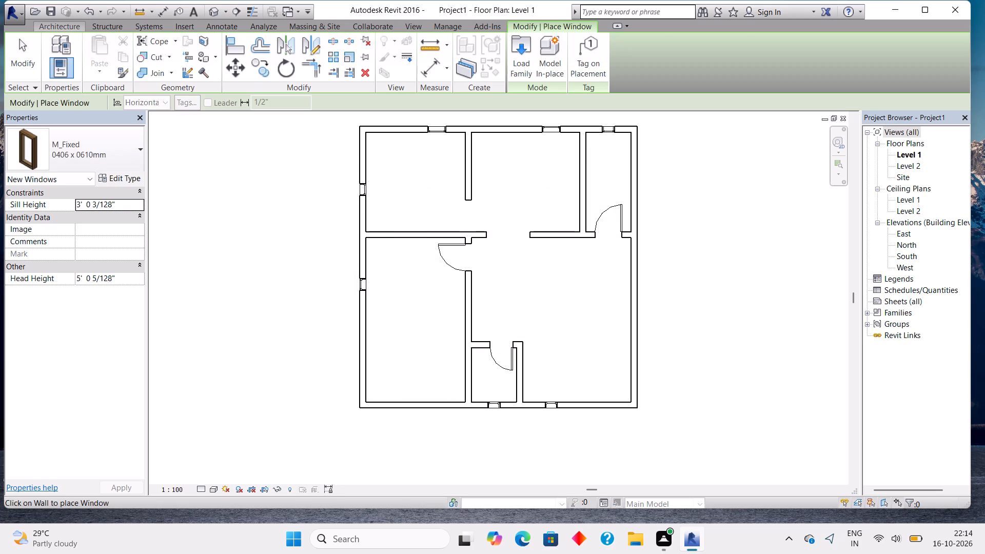
# Load the M_Bed-Box family from the US Metric library's Furniture Beds folder for component placement.
pyautogui.click(75, 28)
pyautogui.click(75, 28)
pyautogui.click(143, 44)
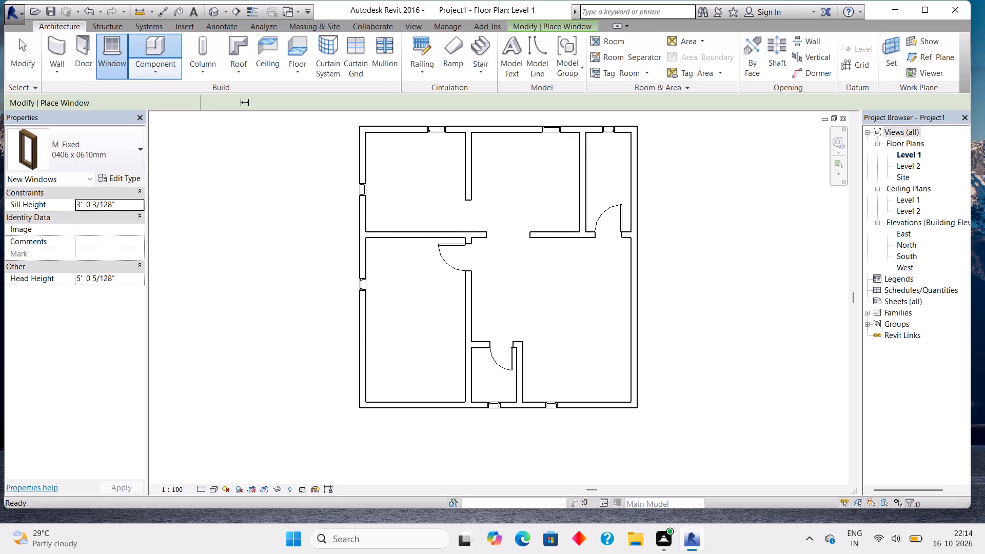
pyautogui.click(514, 48)
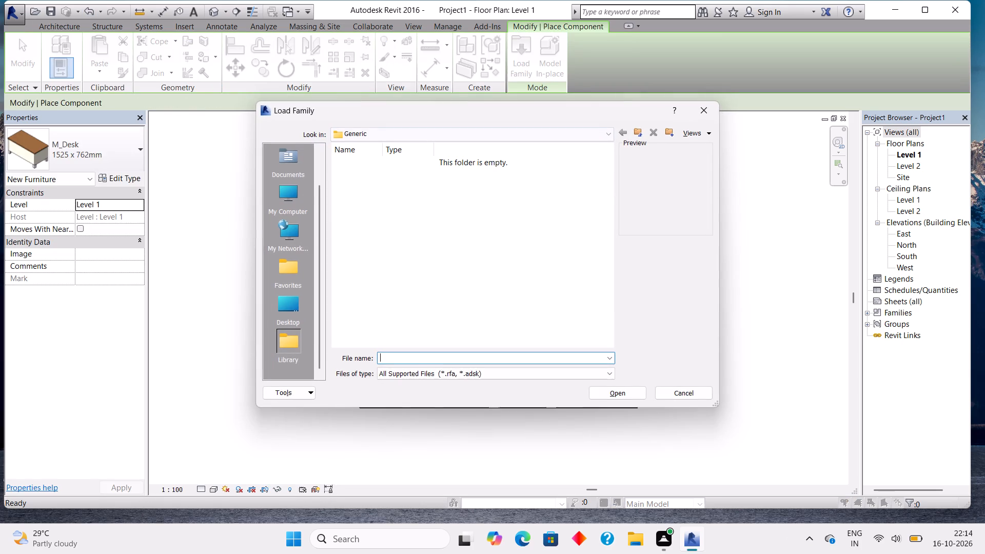
pyautogui.doubleClick(307, 192)
pyautogui.doubleClick(368, 209)
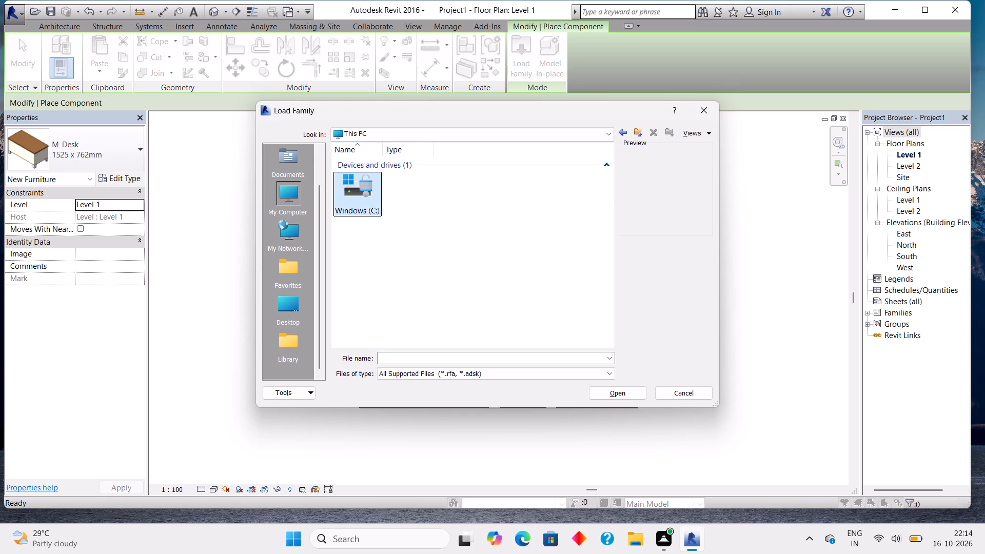
pyautogui.doubleClick(410, 198)
pyautogui.doubleClick(404, 185)
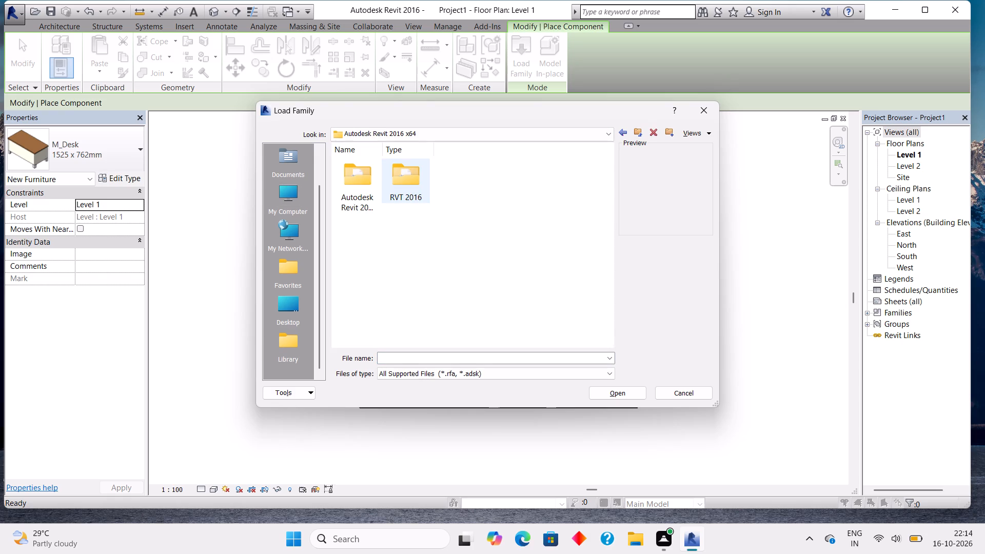
pyautogui.doubleClick(410, 195)
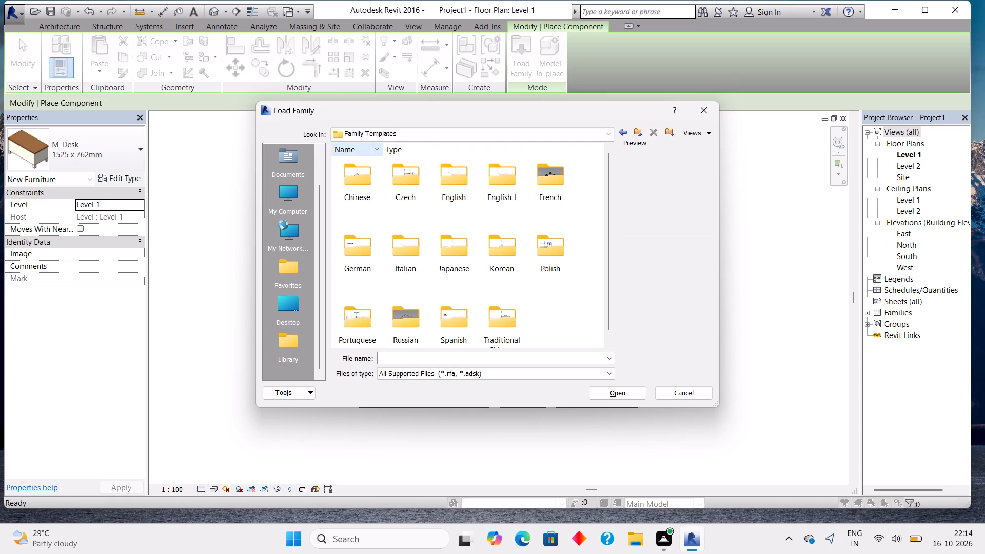
pyautogui.click(623, 128)
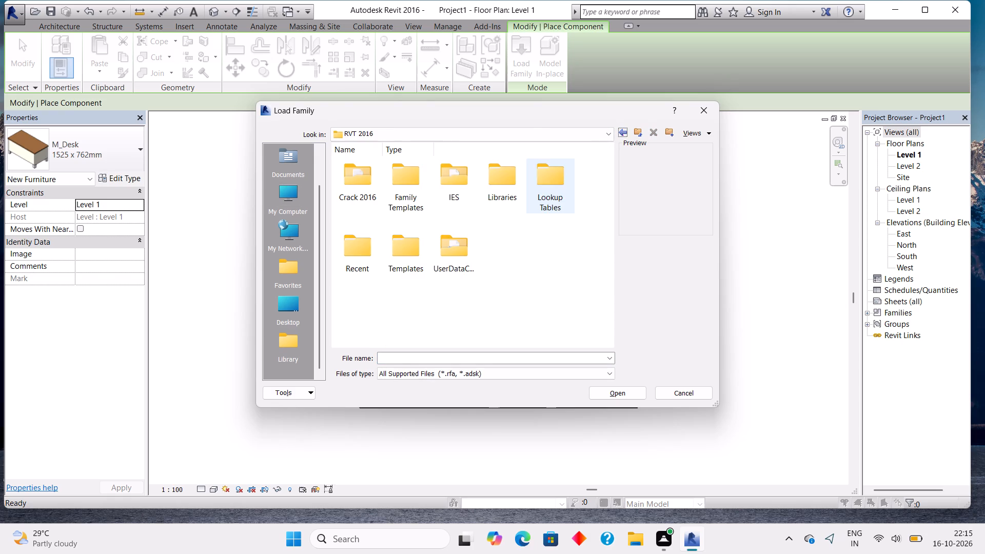
pyautogui.doubleClick(510, 175)
pyautogui.doubleClick(408, 182)
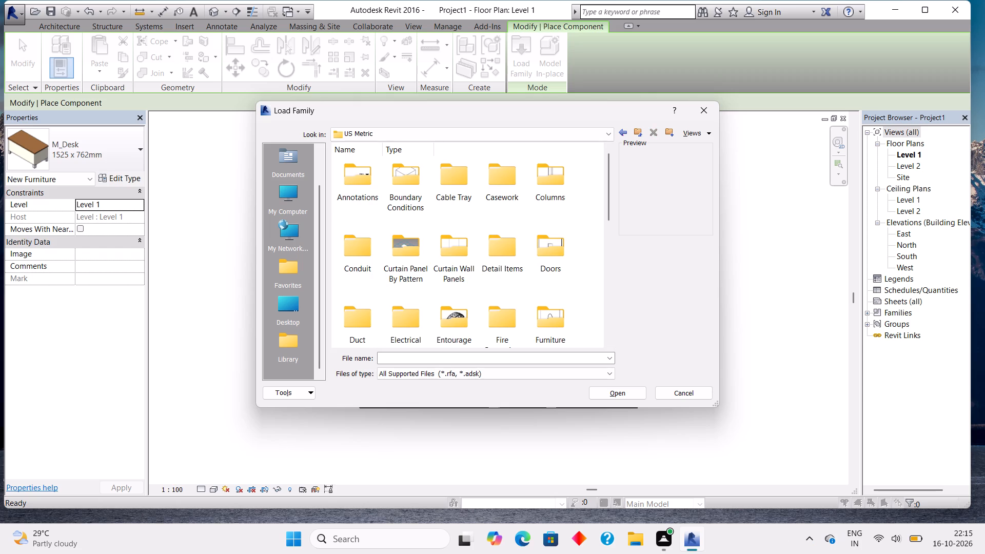
pyautogui.doubleClick(540, 329)
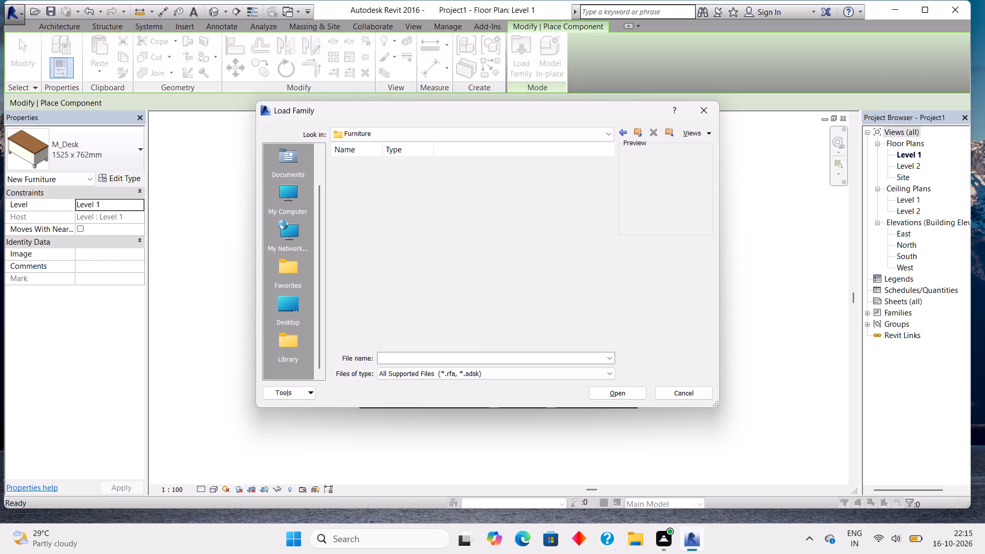
pyautogui.click(418, 183)
pyautogui.doubleClick(368, 181)
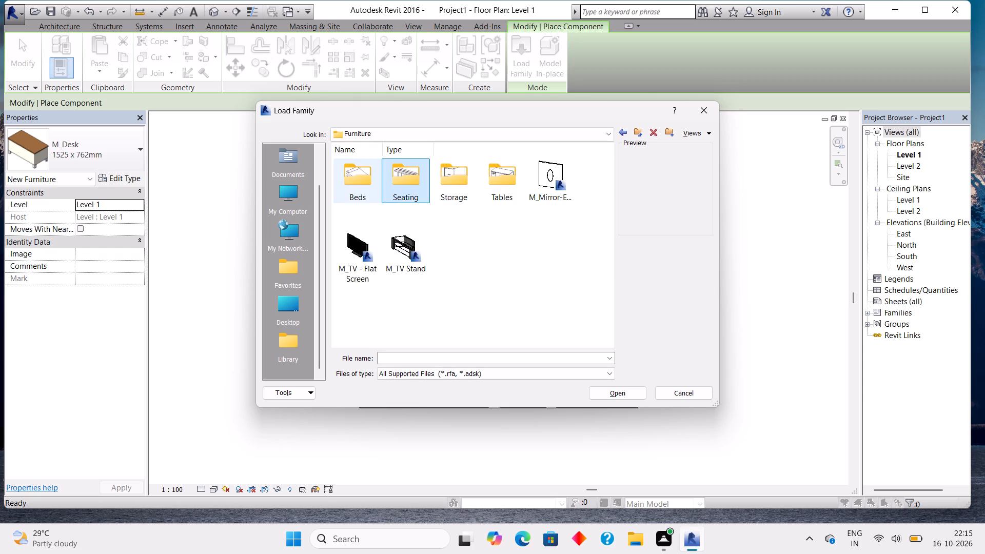
pyautogui.doubleClick(369, 192)
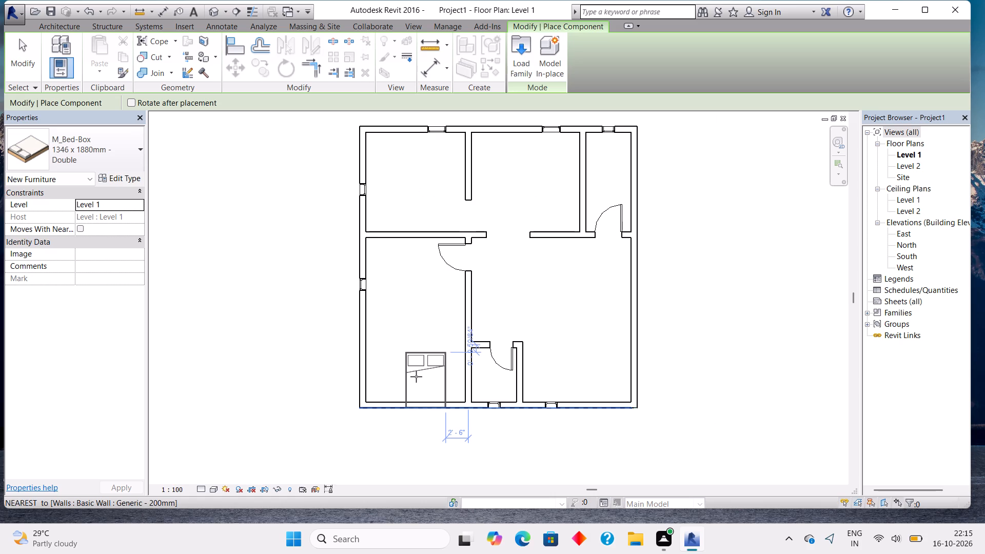
# Place a 1346 x 1880mm Double M_Bed-Box in the southwest room, rotated with its head toward the south wall, 3'-0" from the west wall.
pyautogui.press('space')
pyautogui.press('space')
pyautogui.press('space')
pyautogui.press('space')
pyautogui.press('space')
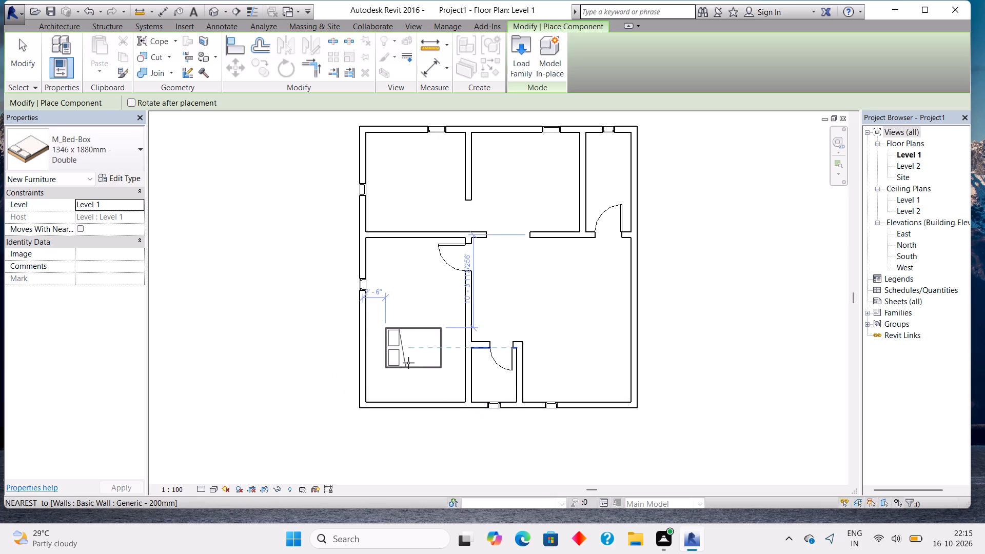
pyautogui.press('space')
pyautogui.click(421, 381)
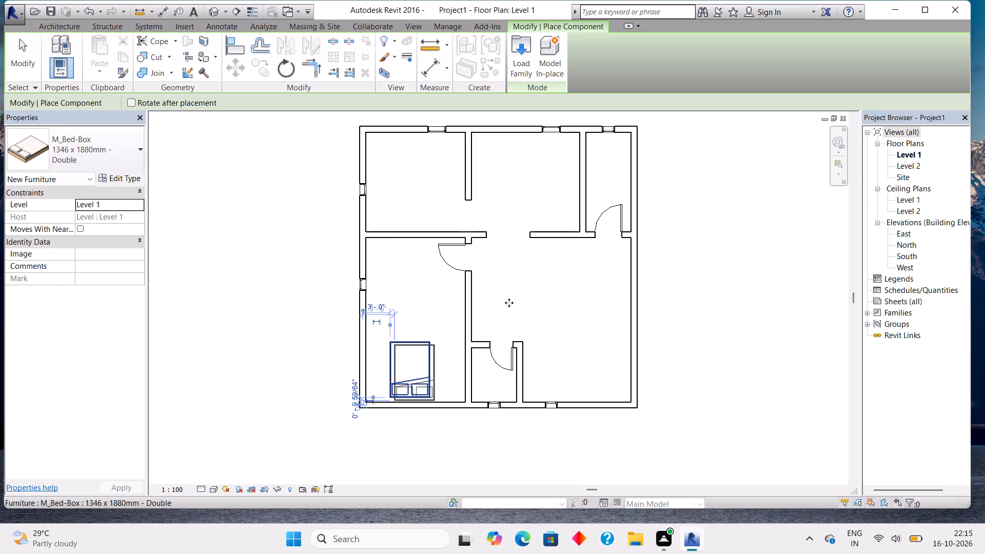
pyautogui.press('Escape')
pyautogui.scroll(-1, 510, 301)
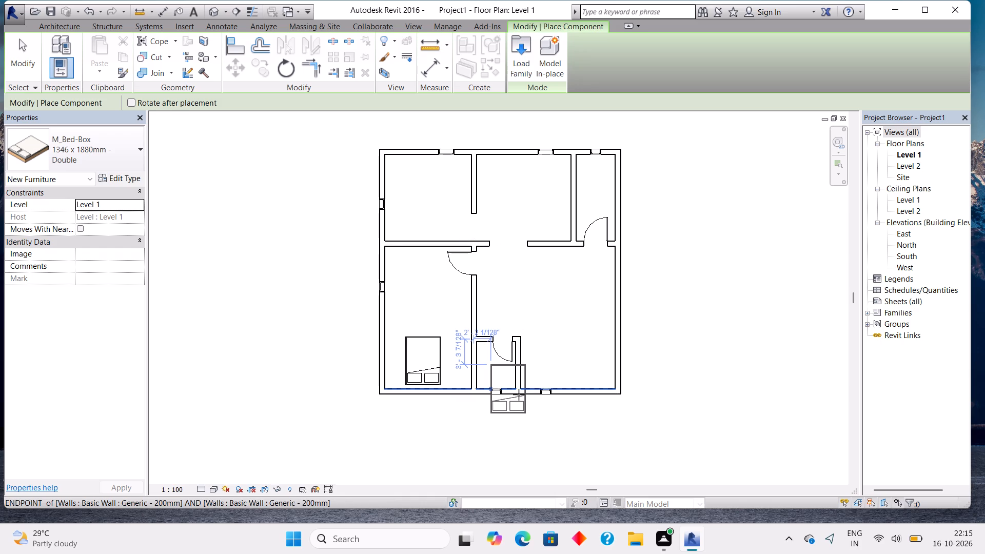
pyautogui.press('Escape')
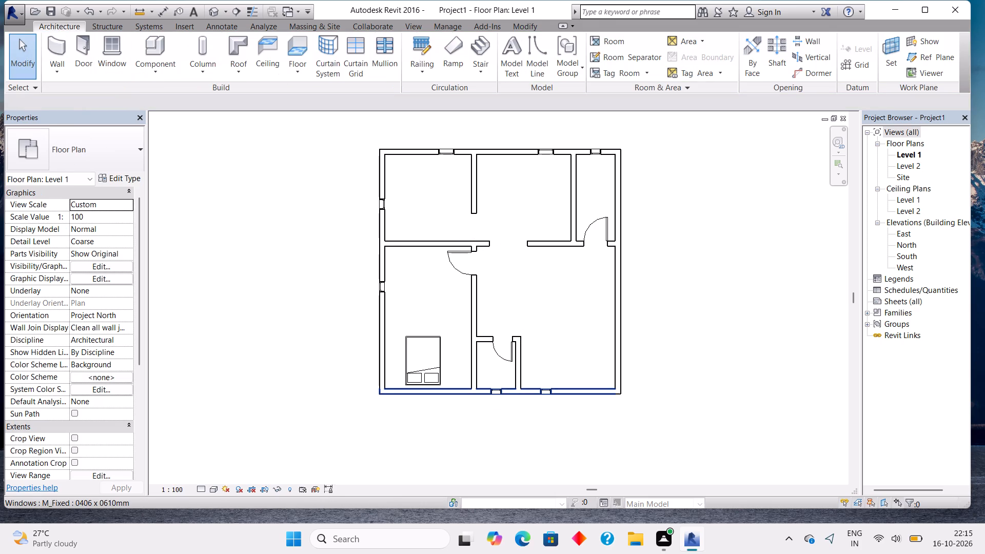
# Nudge the south exterior wall north until it sits 3'-0" from the small southern room's north wall.
pyautogui.click(529, 391)
pyautogui.press('Up')
pyautogui.press('Up')
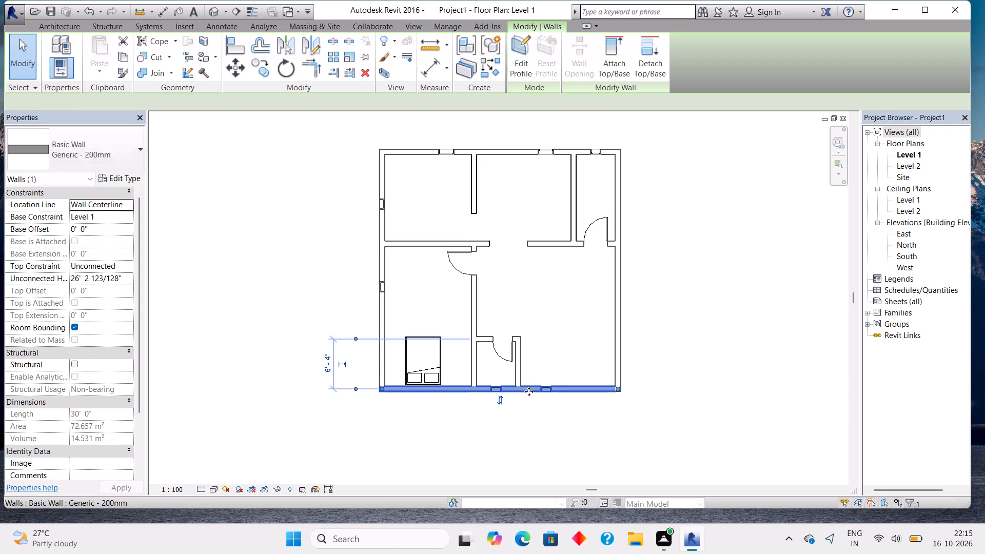
pyautogui.press('Up')
pyautogui.press('Up')
pyautogui.press('Up')
pyautogui.press('Up')
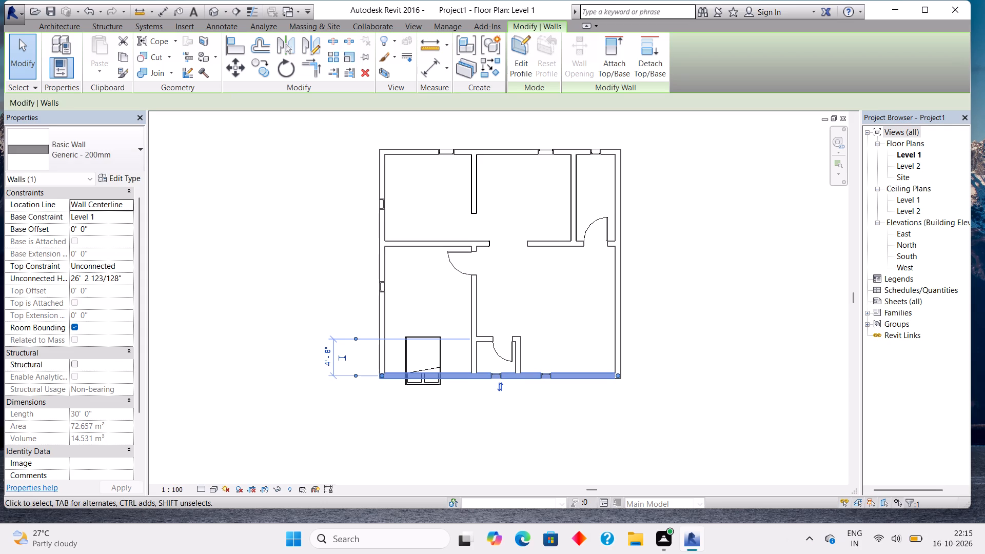
pyautogui.press('Up')
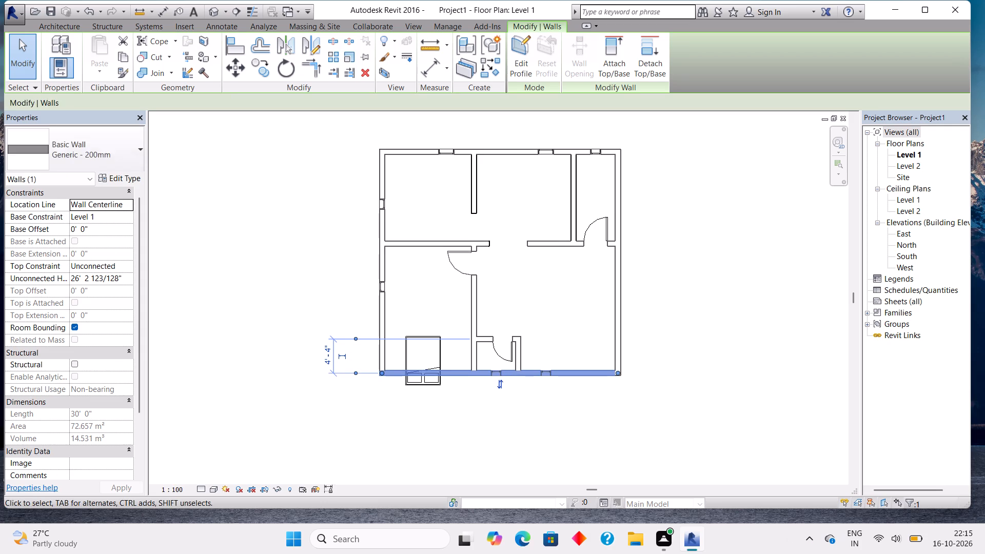
pyautogui.press('Up')
pyautogui.press('Up')
pyautogui.press('Up')
pyautogui.press('Up')
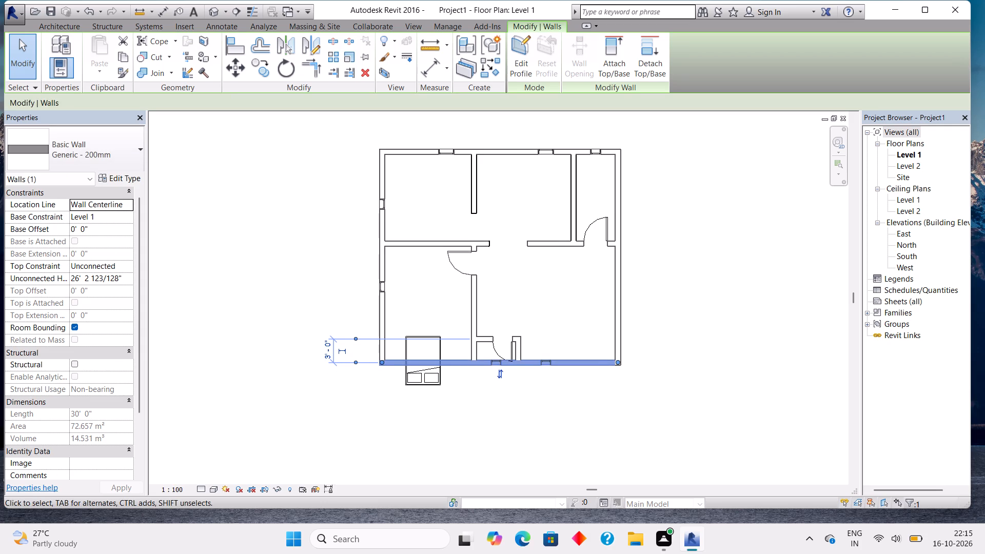
pyautogui.press('Escape')
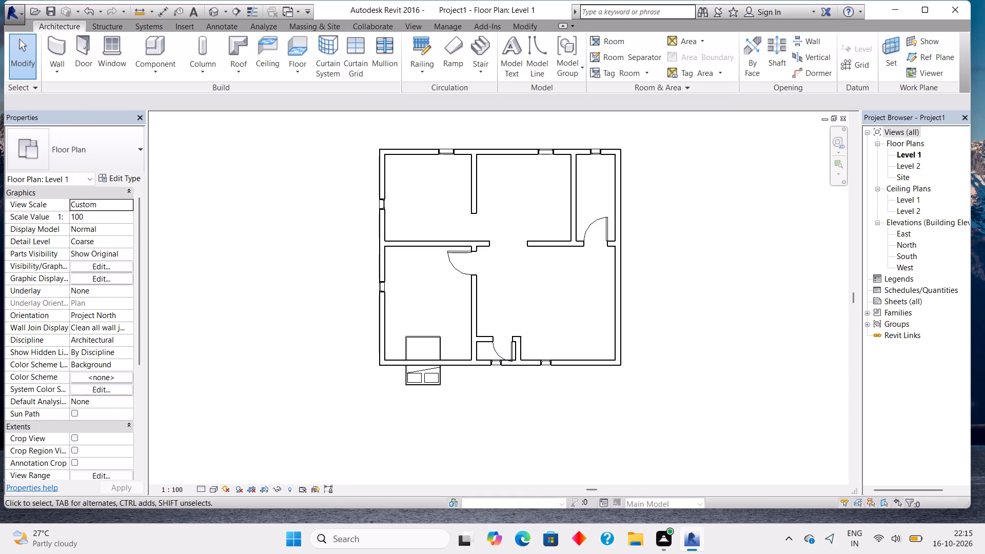
pyautogui.press('Escape')
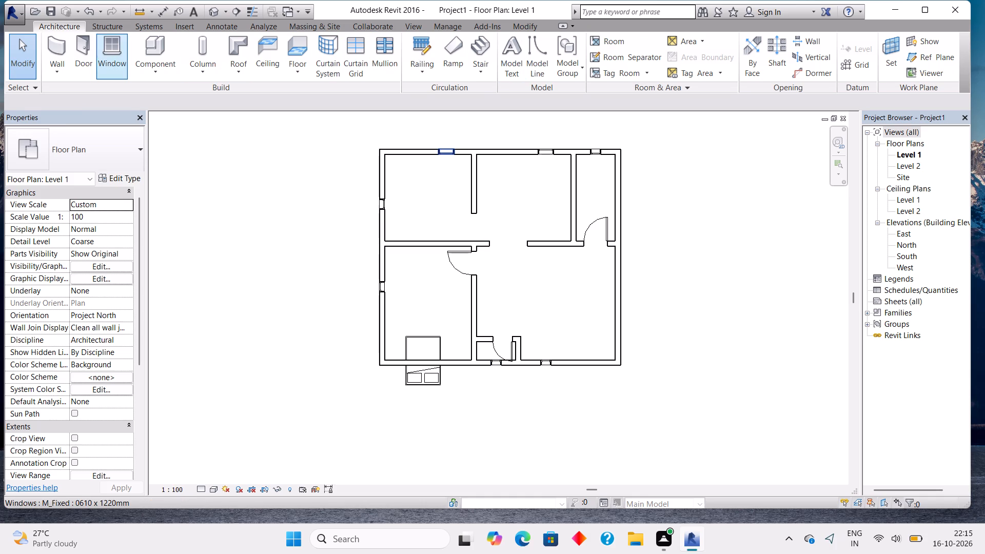
# Move the double bed north inside the southwest room, about 2'-8" from the south wall.
pyautogui.click(425, 381)
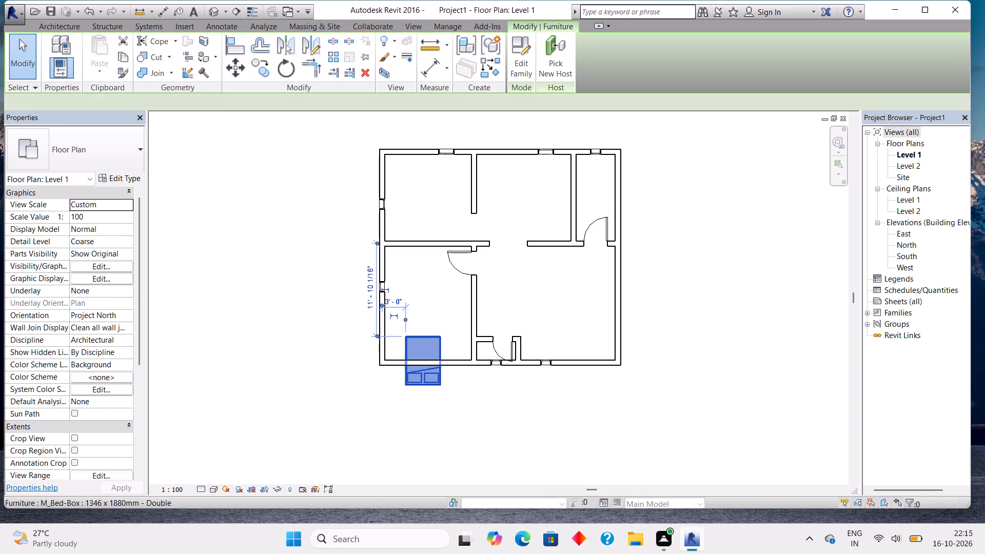
pyautogui.moveTo(426, 359); pyautogui.dragTo(427, 320)
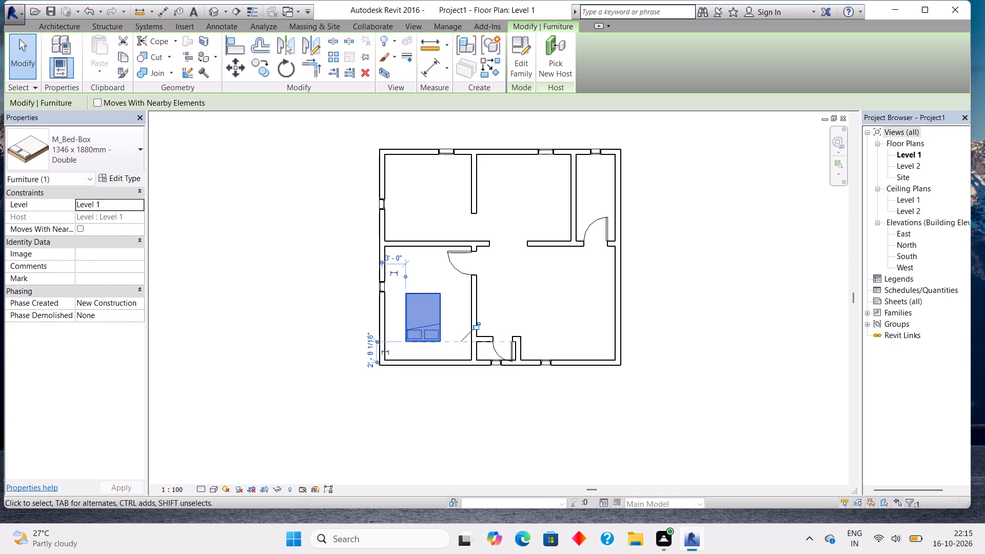
# Delete the small southern room's door, north wall and east wall.
pyautogui.click(505, 341)
pyautogui.press('Delete')
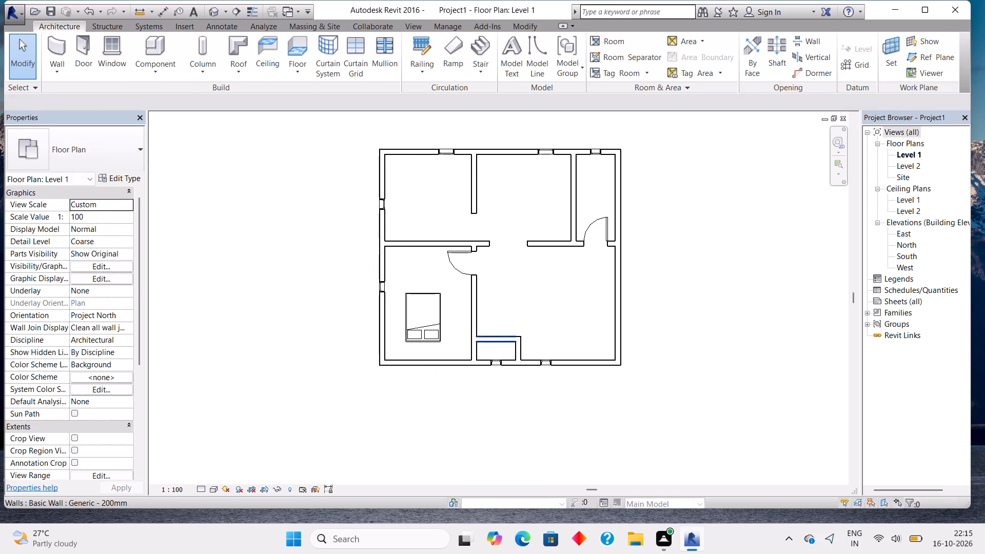
pyautogui.click(517, 342)
pyautogui.press('Delete')
pyautogui.click(517, 342)
pyautogui.press('Delete')
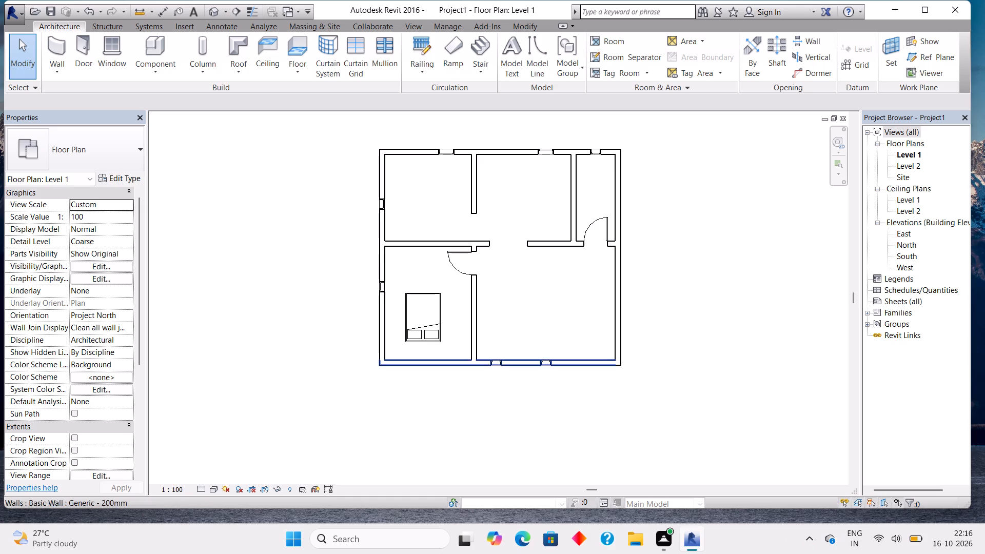
# Measure the southwest room's clear depth between the cross wall and the south wall.
pyautogui.click(63, 49)
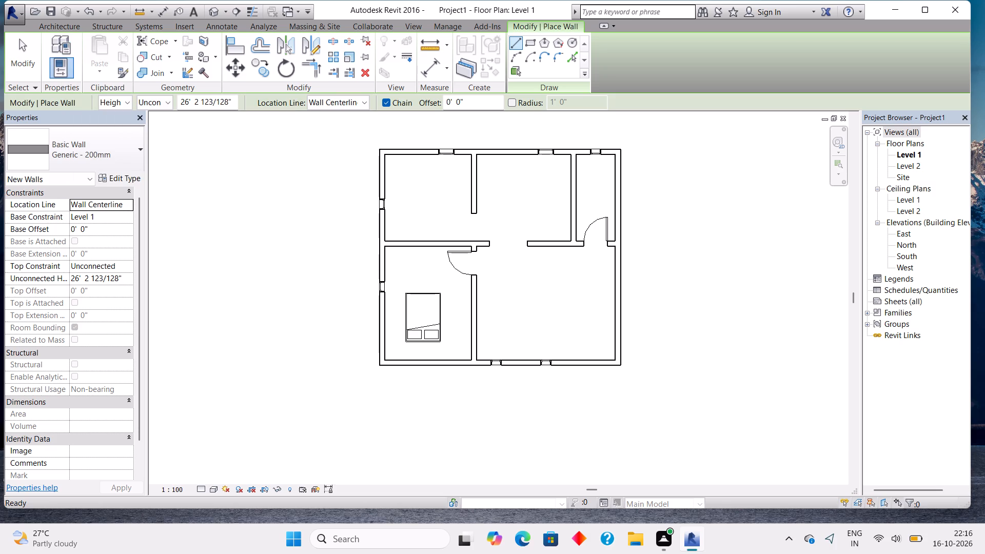
pyautogui.click(440, 62)
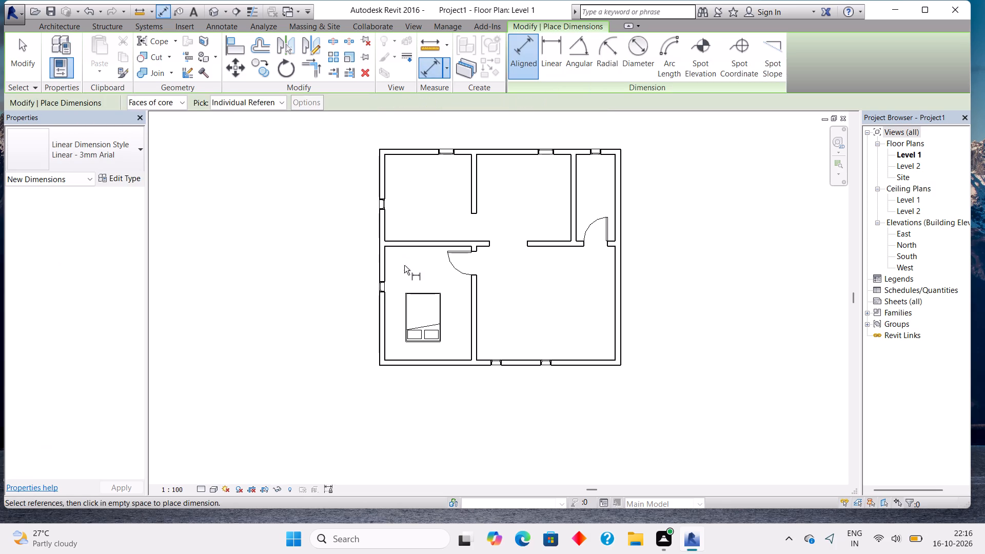
pyautogui.click(415, 248)
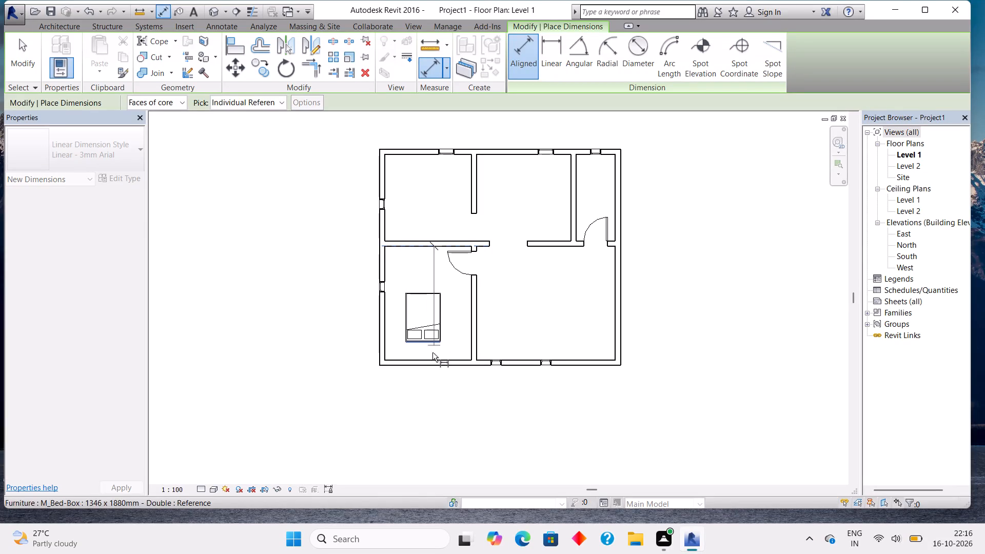
pyautogui.click(430, 359)
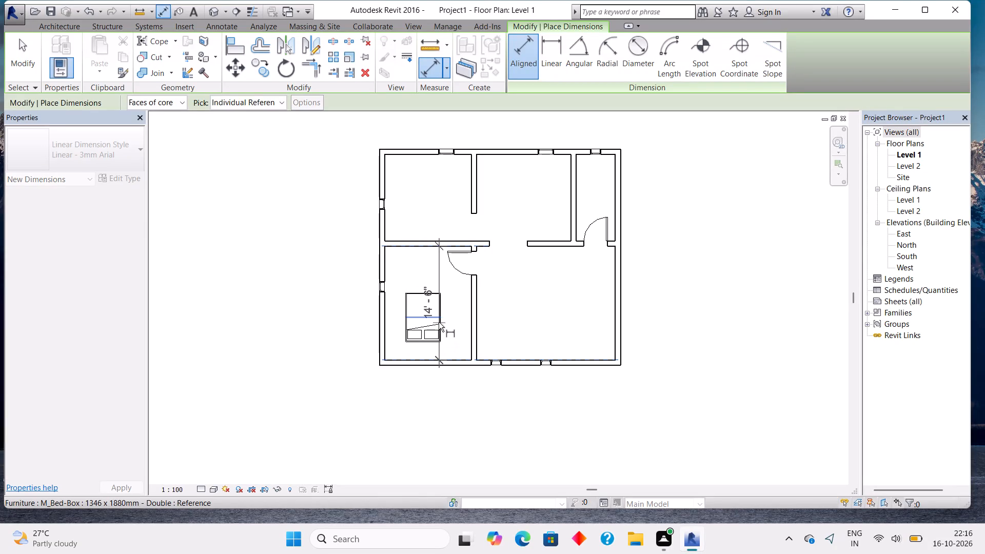
pyautogui.press('Escape')
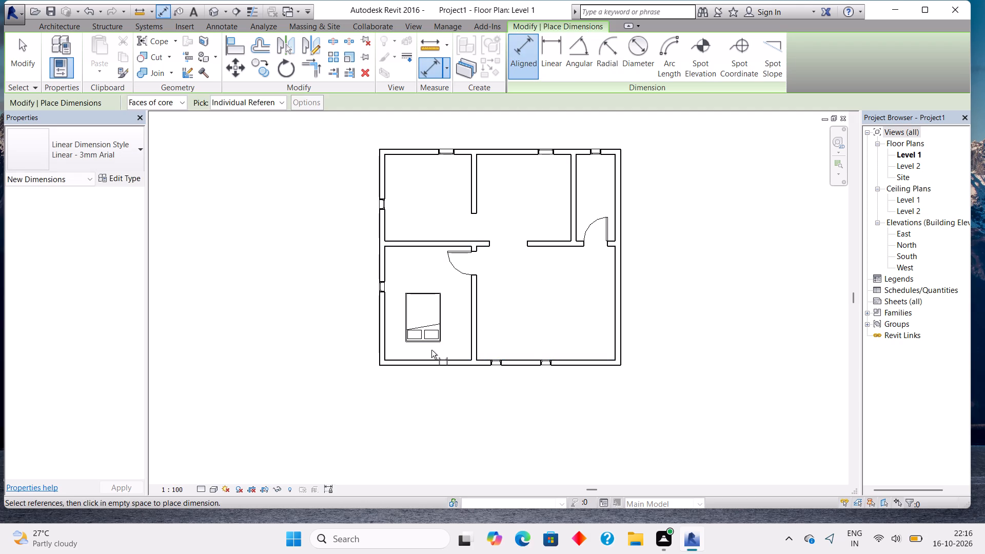
pyautogui.press('Escape')
# Nudge the south exterior wall north until it sits 13'-6" from the cross wall.
pyautogui.click(437, 359)
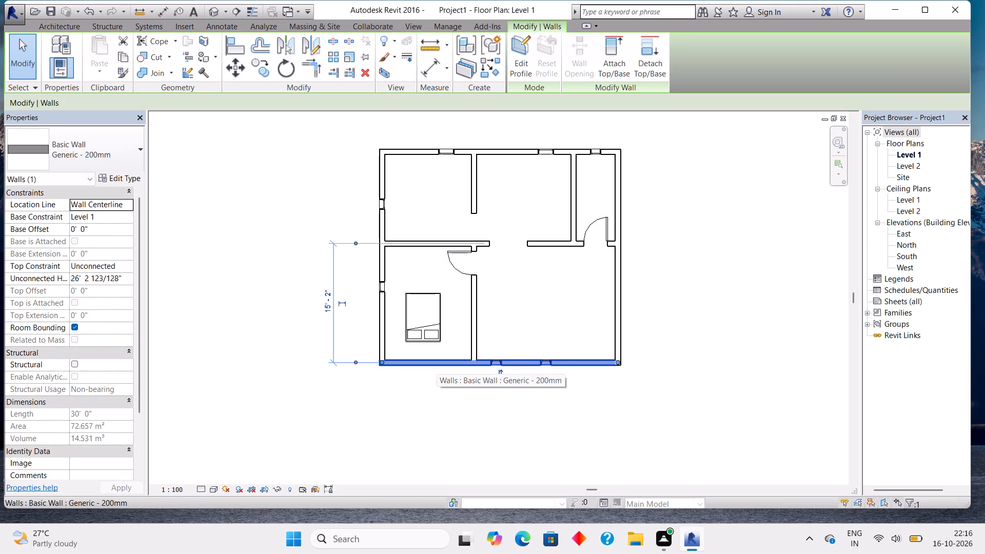
pyautogui.press('Up')
pyautogui.press('Up')
pyautogui.press('Up')
pyautogui.press('Up')
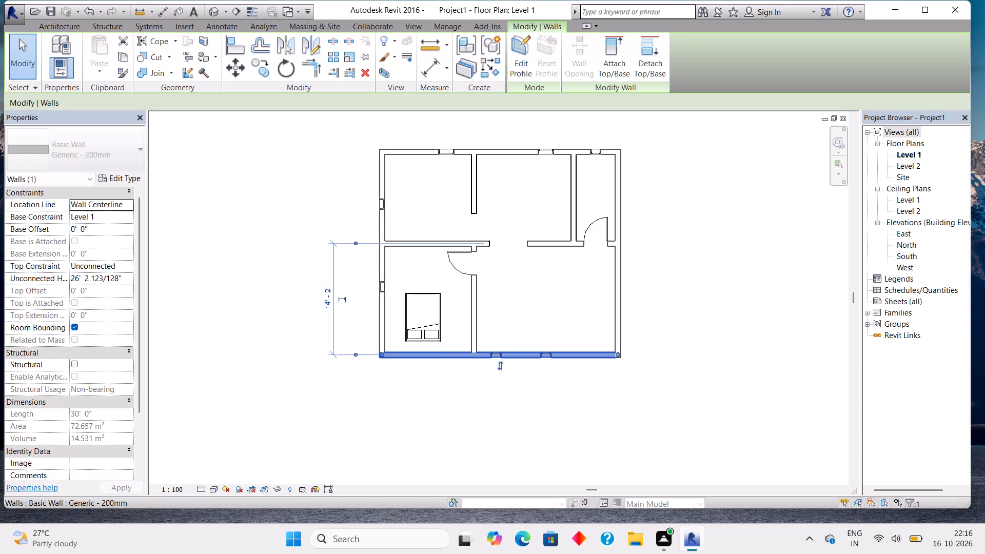
pyautogui.press('Up')
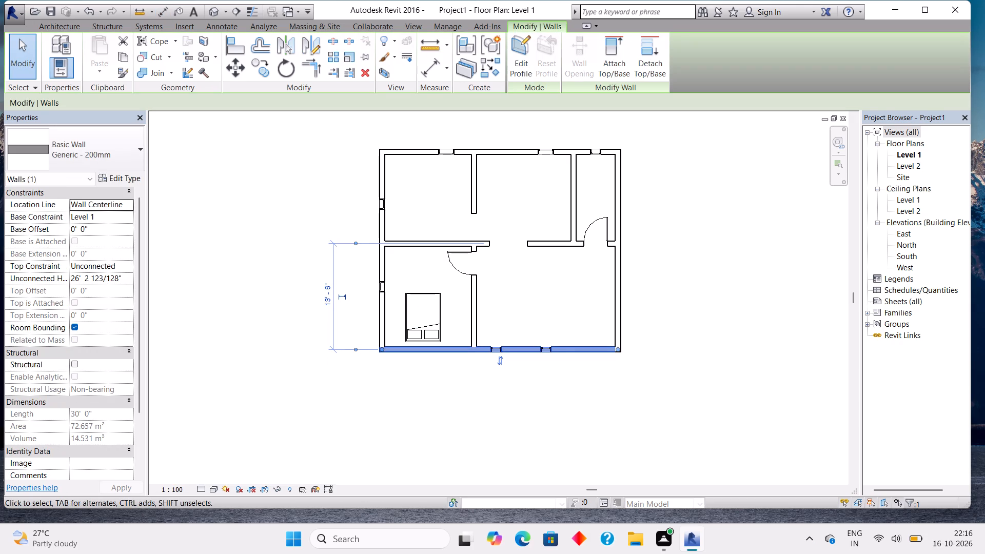
# Measure the southwest room's clear depth from the cross wall's south face to the south wall's inner face.
pyautogui.click(424, 77)
pyautogui.click(418, 242)
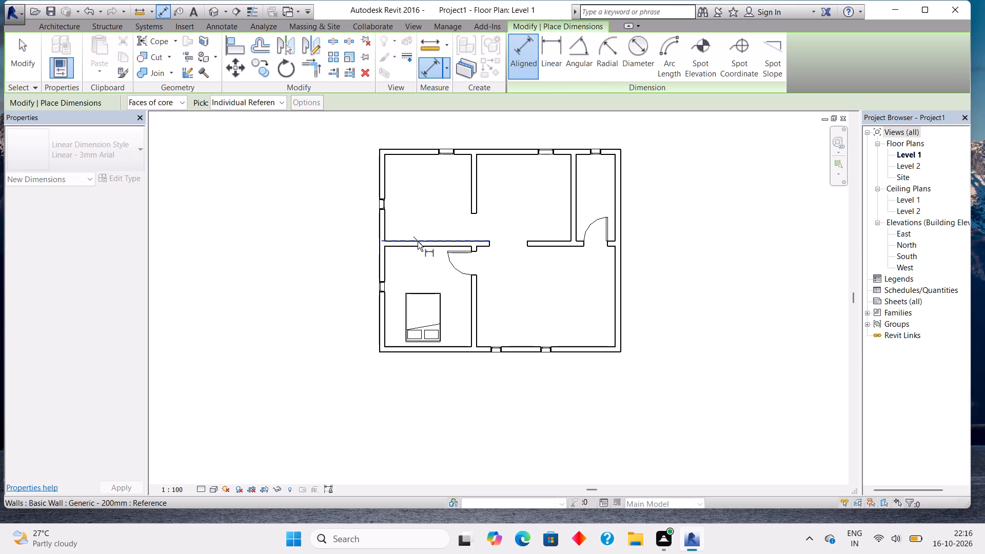
pyautogui.click(418, 245)
pyautogui.scroll(5, 418, 245)
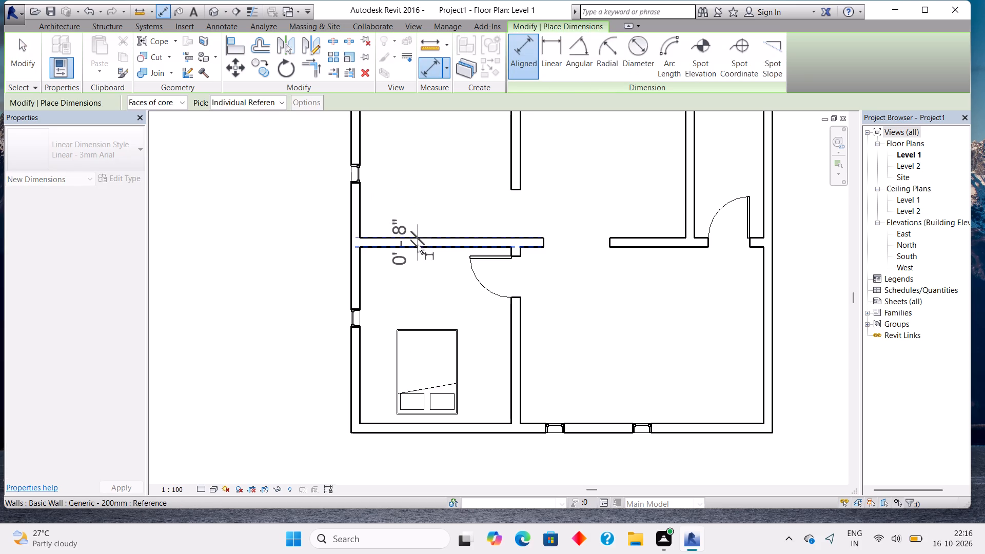
pyautogui.press('Escape')
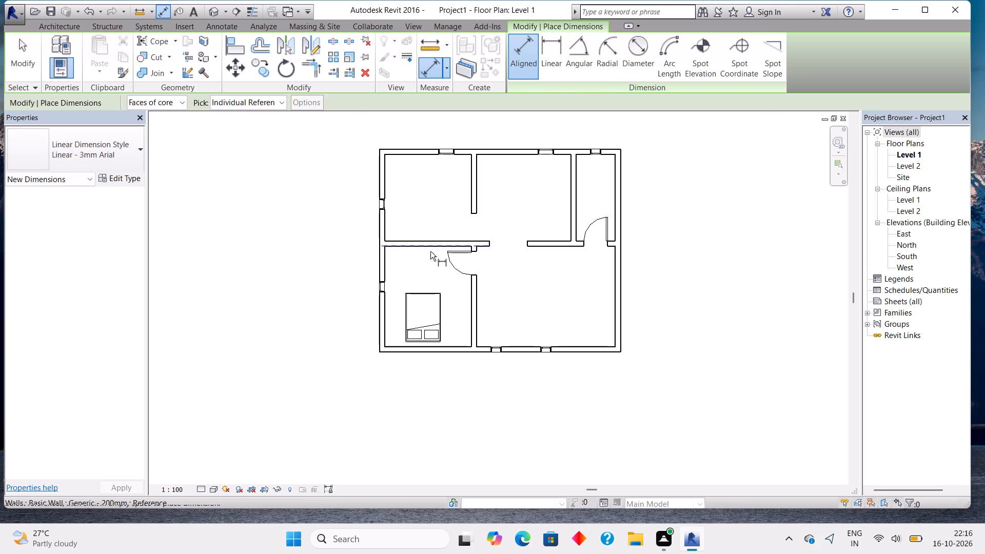
pyautogui.click(430, 251)
pyautogui.click(448, 346)
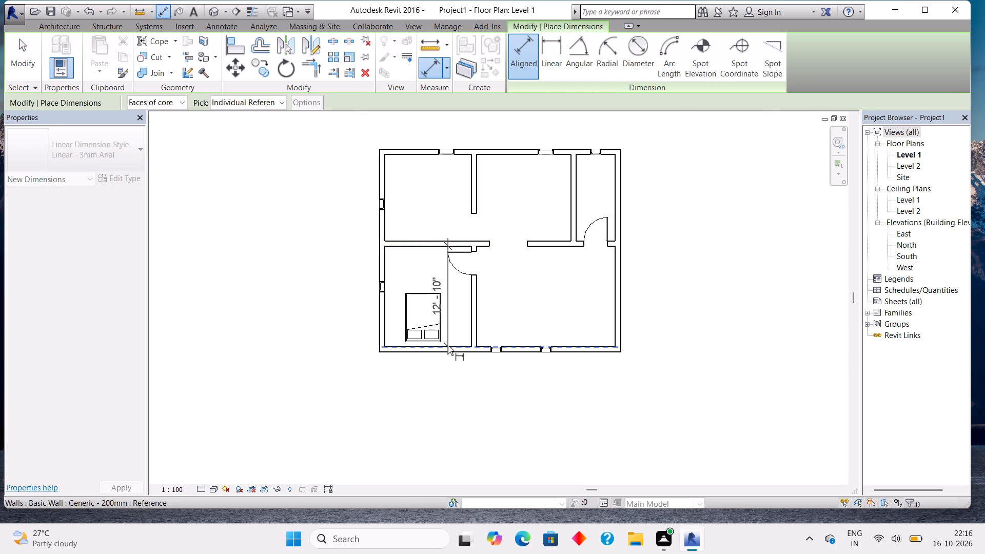
pyautogui.press('Escape')
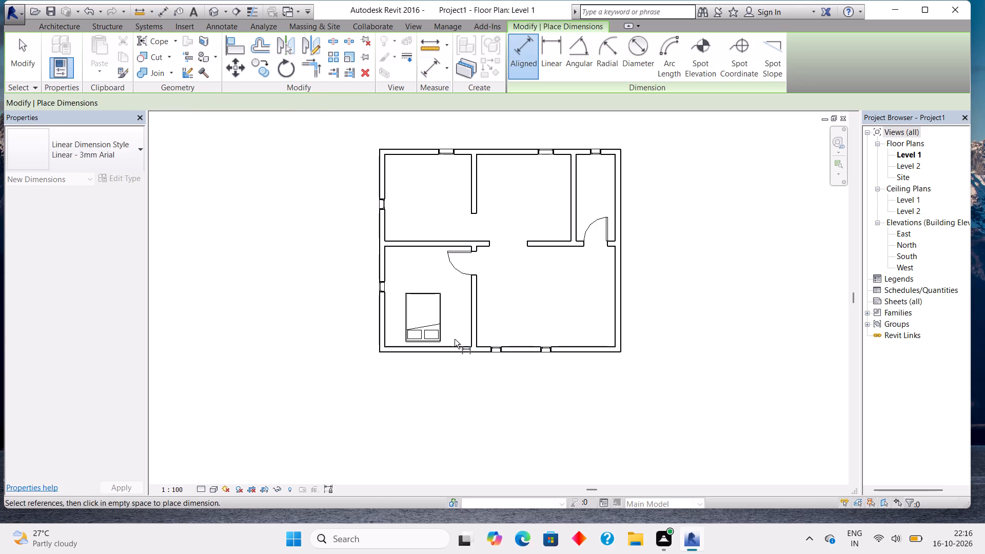
pyautogui.press('Escape')
# Nudge the south exterior wall north until it sits 12'-6" from the cross wall.
pyautogui.click(447, 348)
pyautogui.press('Up')
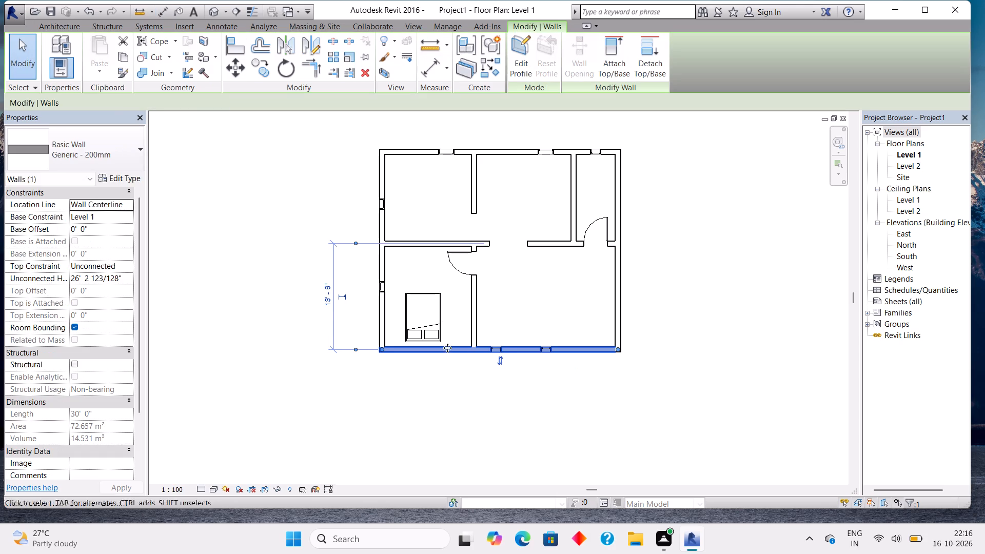
pyautogui.press('Up')
pyautogui.press('Up')
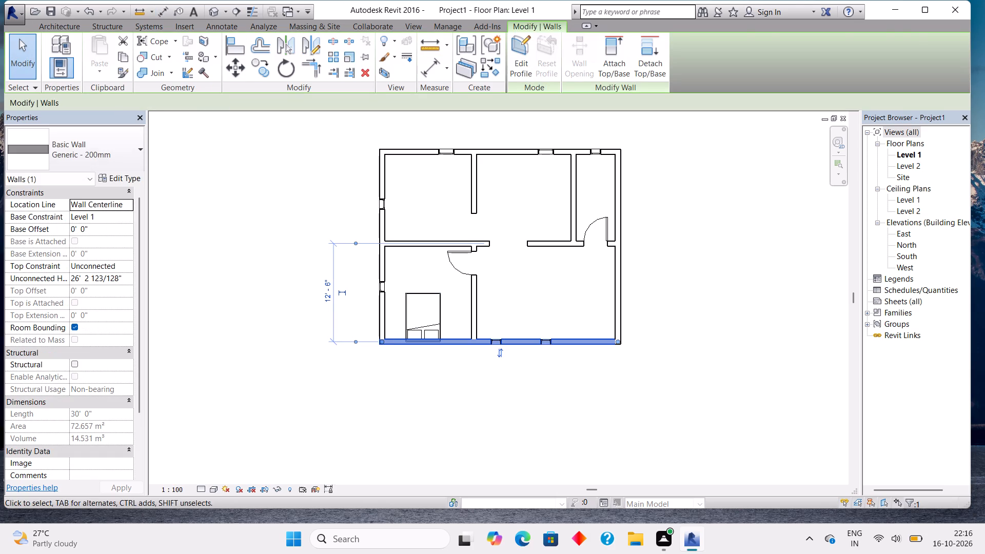
pyautogui.press('Escape')
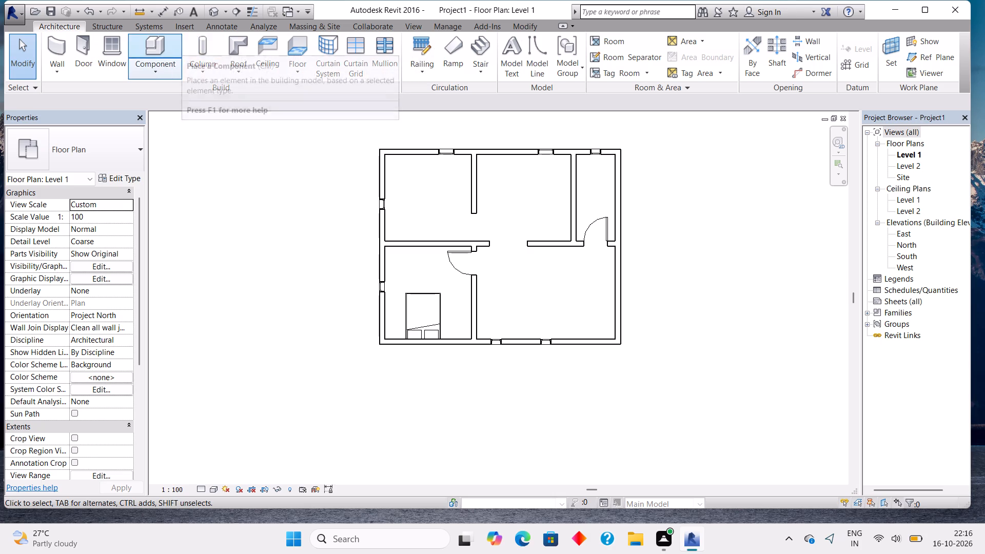
# Measure the southwest room's clear depth again between the cross wall and the moved south wall.
pyautogui.click(65, 45)
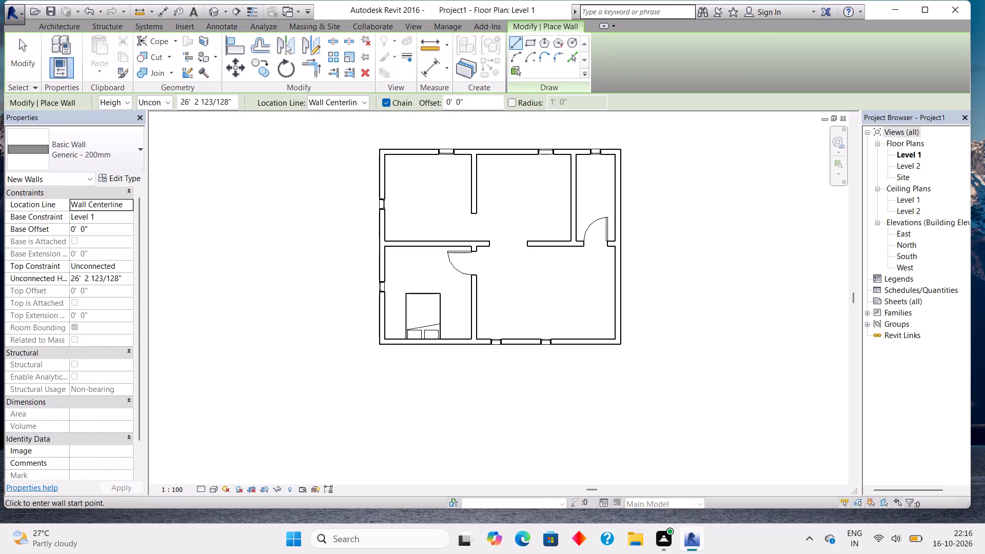
pyautogui.click(430, 75)
pyautogui.click(420, 247)
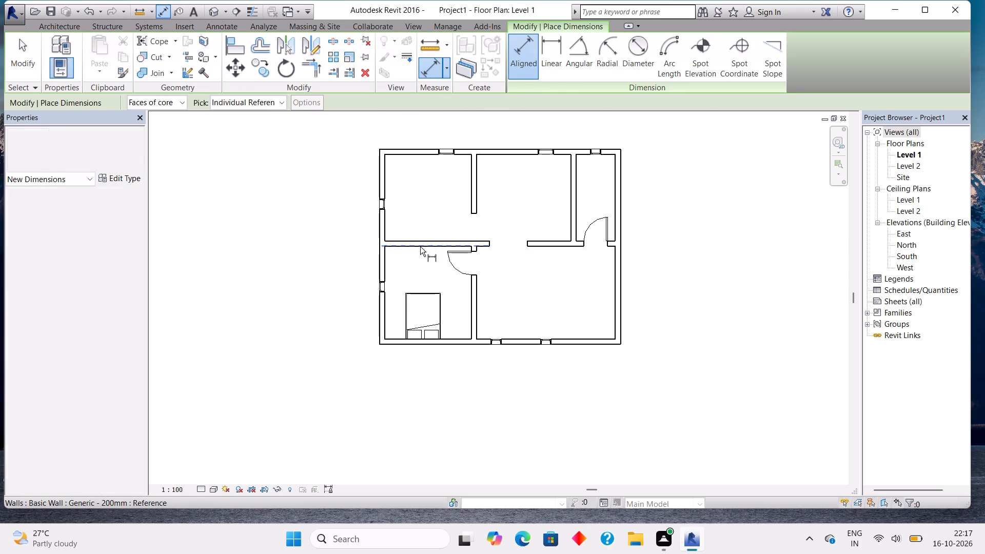
pyautogui.click(446, 337)
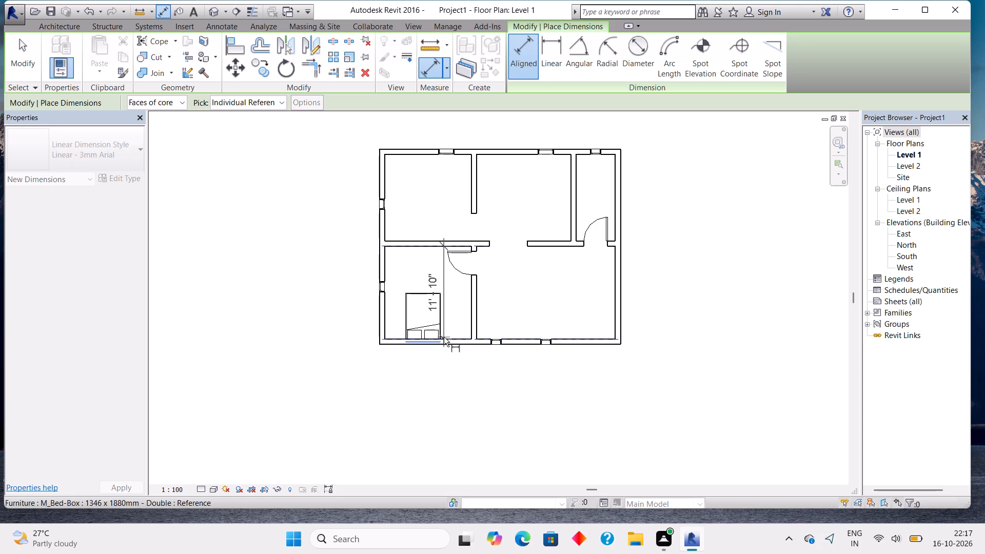
pyautogui.press('Escape')
pyautogui.press('Escape')
pyautogui.press('Escape')
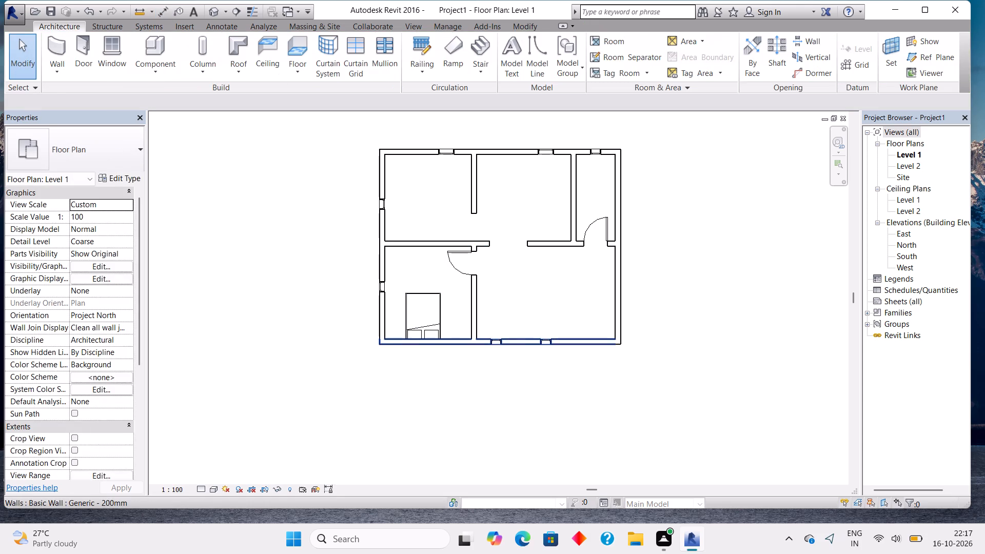
# Nudge the south exterior wall north until it sits 11'-10" from the cross wall.
pyautogui.click(446, 341)
pyautogui.press('Up')
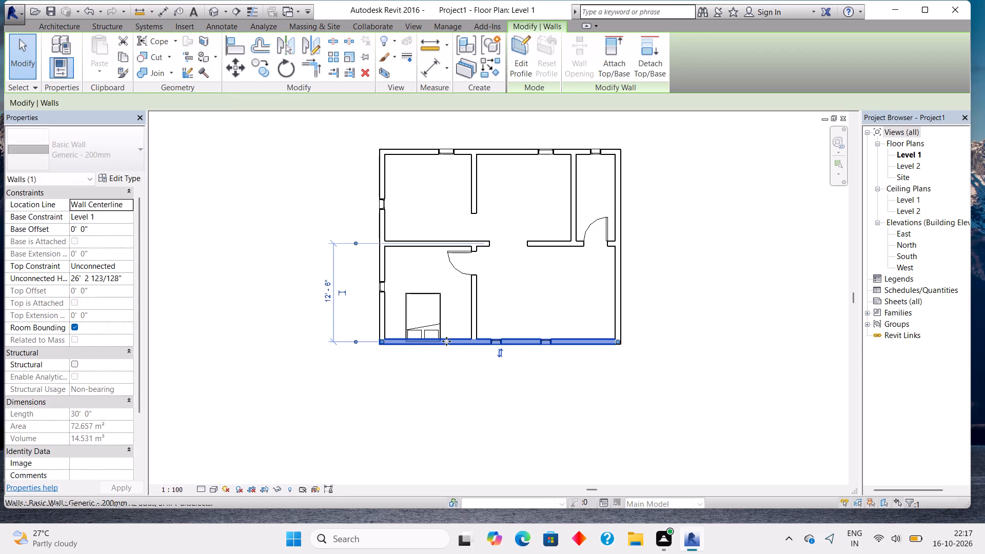
pyautogui.press('Up')
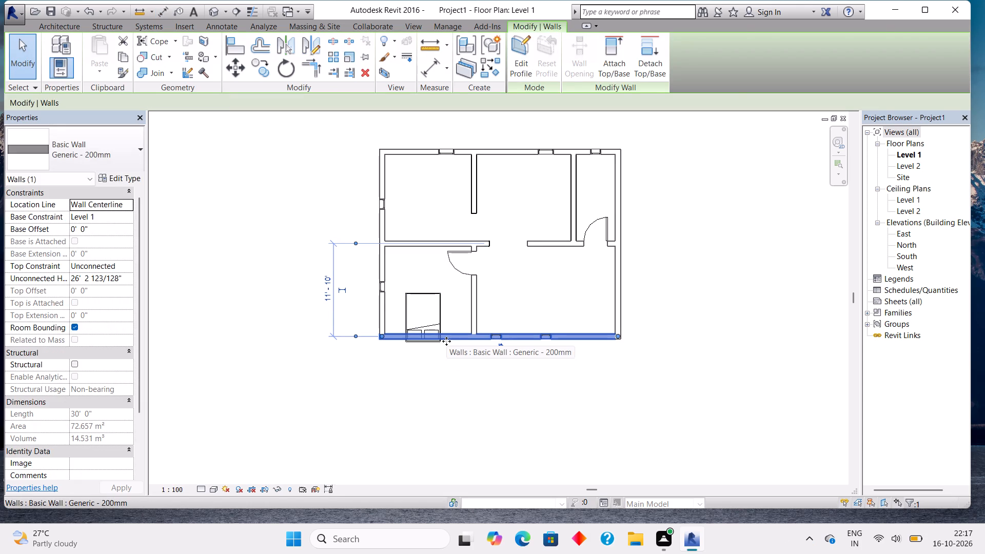
pyautogui.press('Escape')
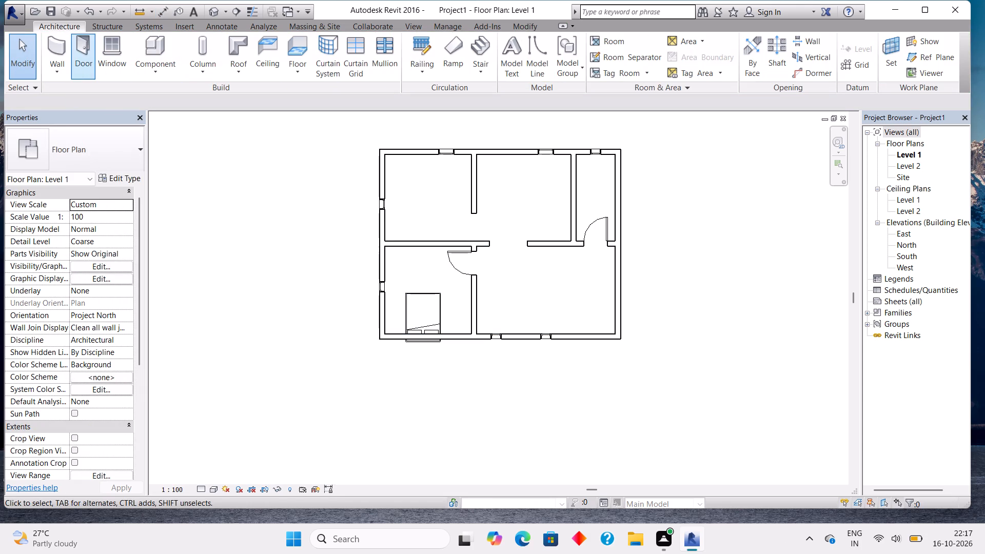
# Check the southwest room's clear depth between the cross wall and the south wall's inner face.
pyautogui.click(67, 46)
pyautogui.click(427, 76)
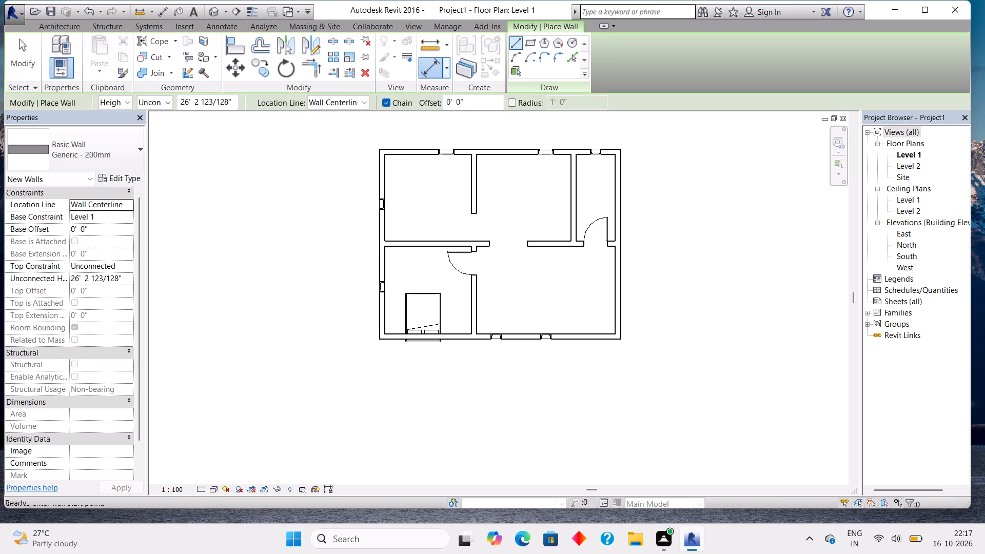
pyautogui.click(428, 247)
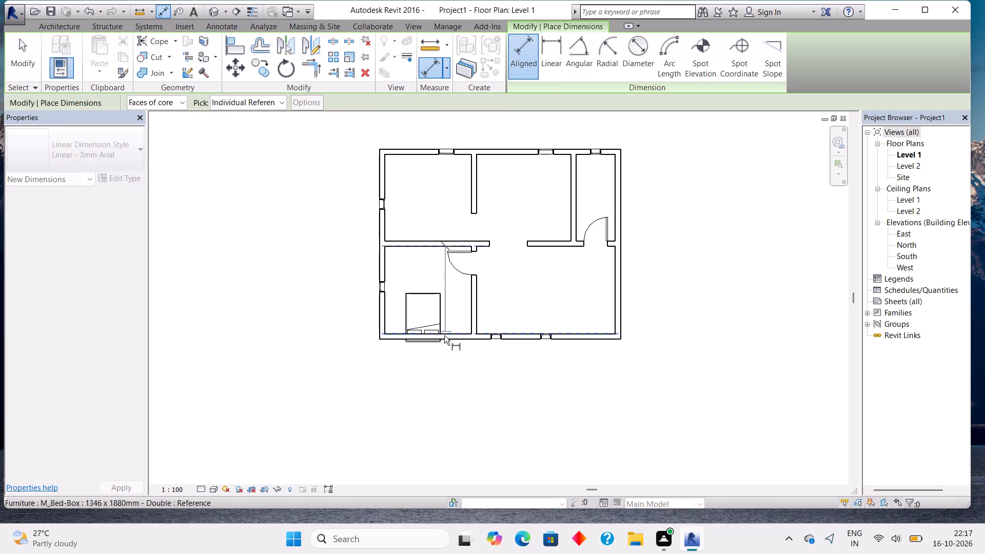
pyautogui.click(444, 335)
pyautogui.scroll(5, 444, 335)
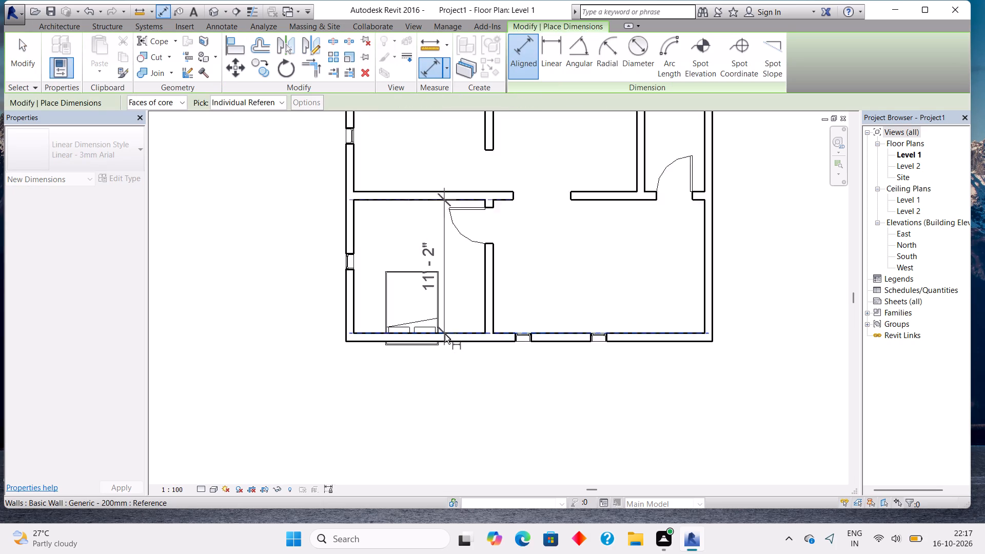
pyautogui.scroll(2, 445, 334)
pyautogui.moveTo(461, 275); pyautogui.dragTo(456, 349, button='middle')
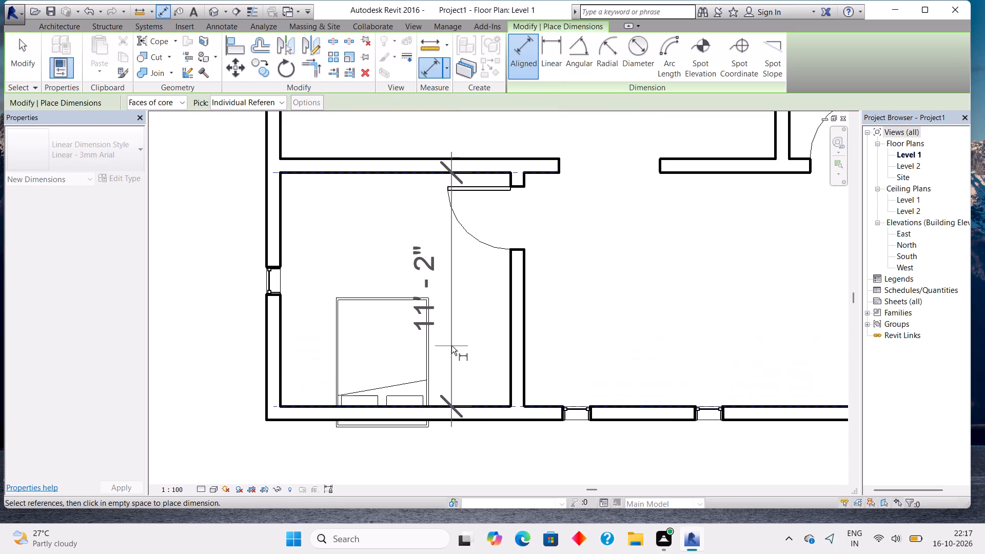
pyautogui.press('Escape')
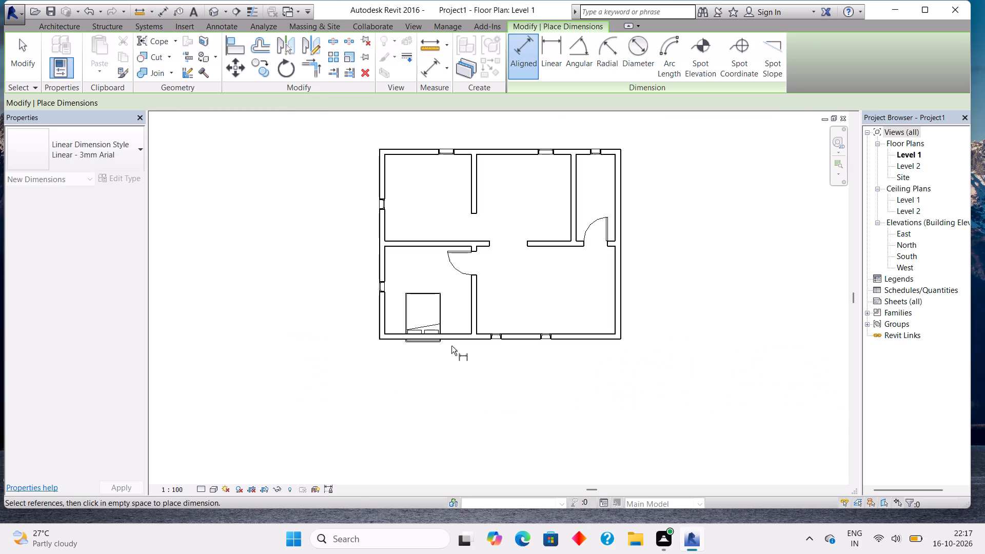
pyautogui.scroll(10, 459, 330)
pyautogui.press('Escape')
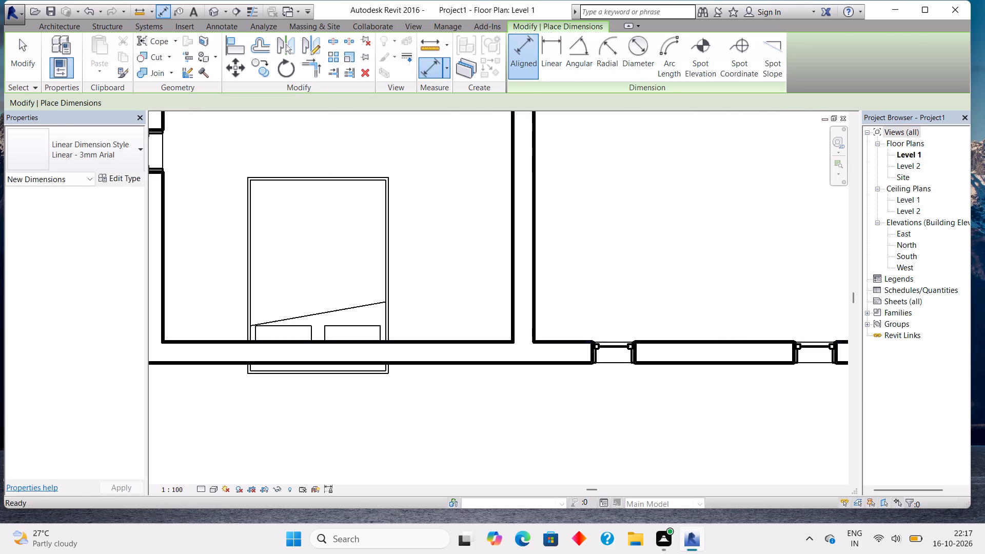
# Nudge the south exterior wall two fine increments further north, to about 11'-8" from the cross wall.
pyautogui.click(450, 339)
pyautogui.press('Up')
pyautogui.press('Up')
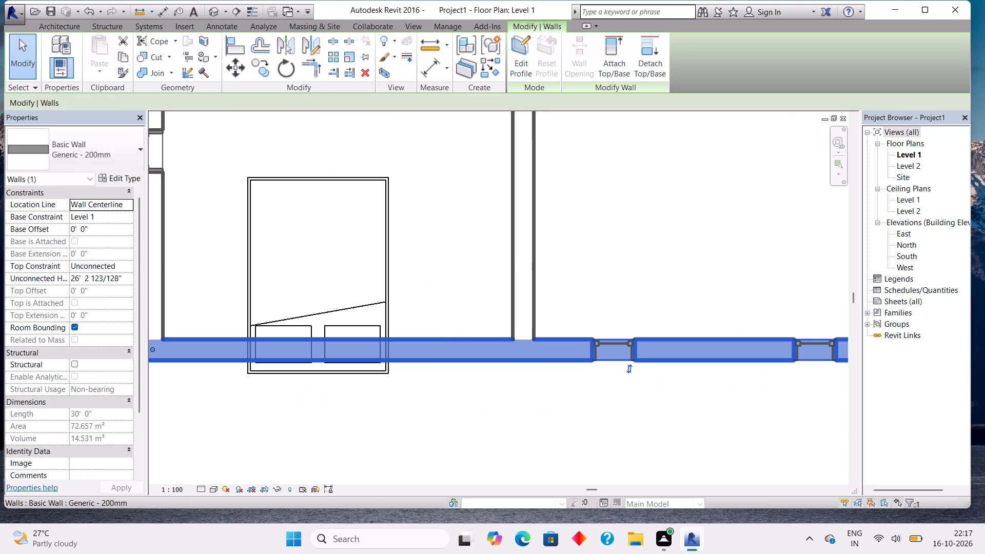
pyautogui.press('Escape')
# Measure the southwest room's clear depth between the inner faces of the cross wall and the south wall.
pyautogui.scroll(-4, 452, 310)
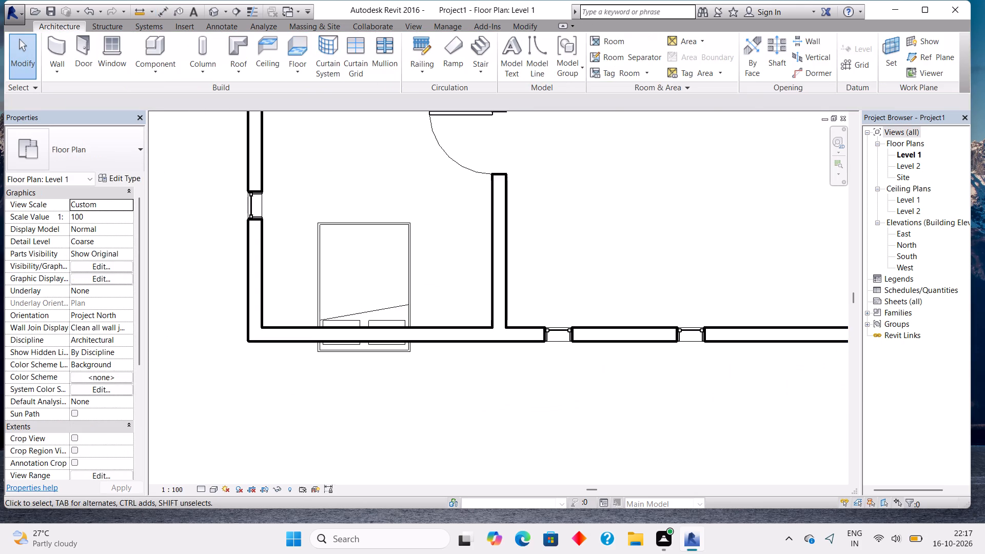
pyautogui.scroll(-1, 452, 310)
pyautogui.moveTo(436, 267); pyautogui.dragTo(463, 373, button='middle')
pyautogui.click(50, 48)
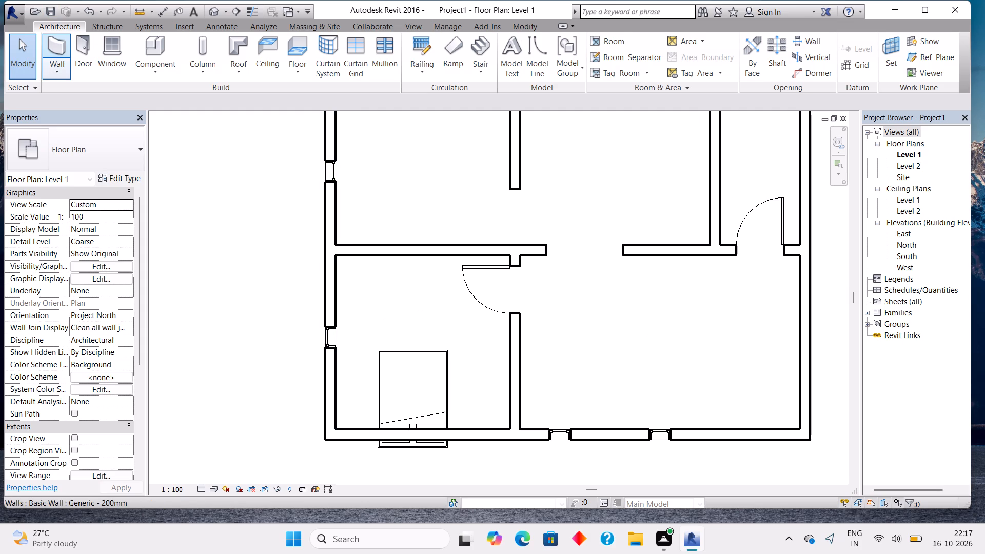
pyautogui.click(429, 71)
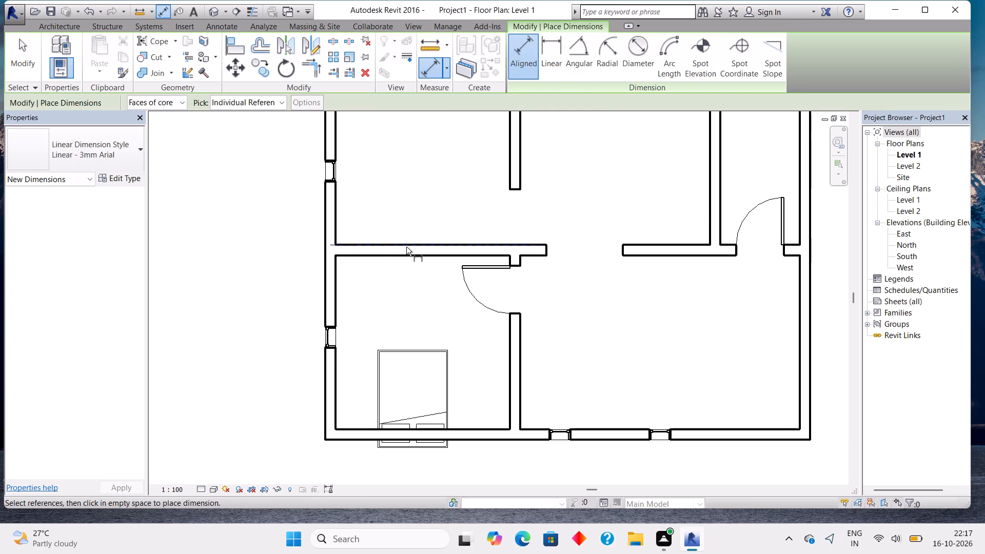
pyautogui.click(415, 259)
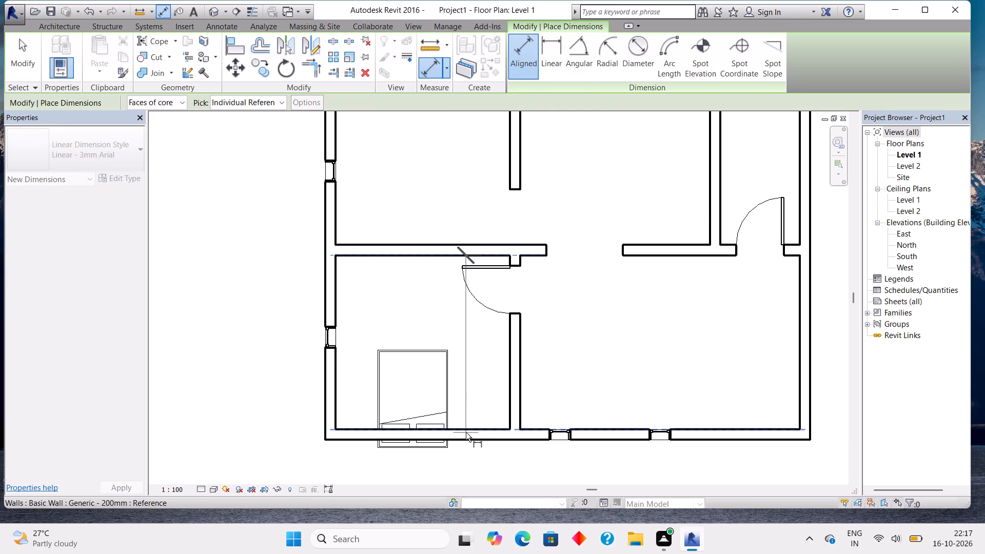
pyautogui.click(463, 429)
pyautogui.press('Escape')
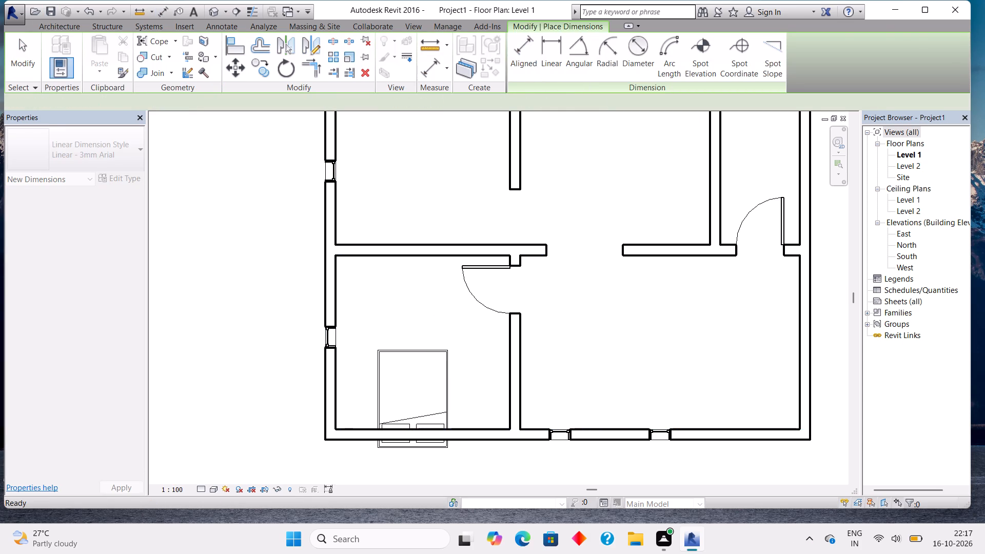
pyautogui.press('Escape')
# Nudge the double bed north so its pillow end sits just inside the southwest room's south wall.
pyautogui.click(445, 399)
pyautogui.press('Up')
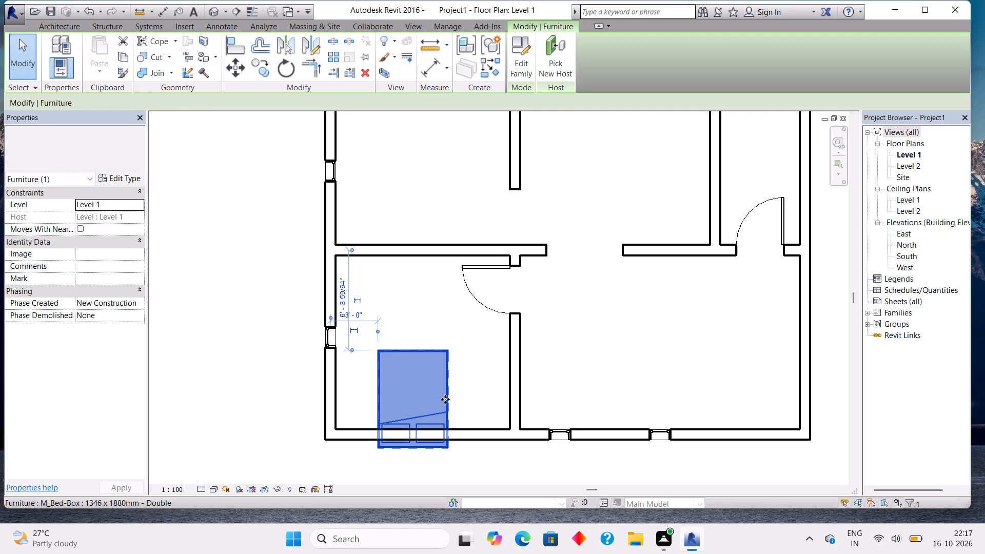
pyautogui.press('Up')
pyautogui.press('Up')
pyautogui.press('Up')
pyautogui.press('Up')
pyautogui.press('Up')
pyautogui.press('Up')
pyautogui.press('Up')
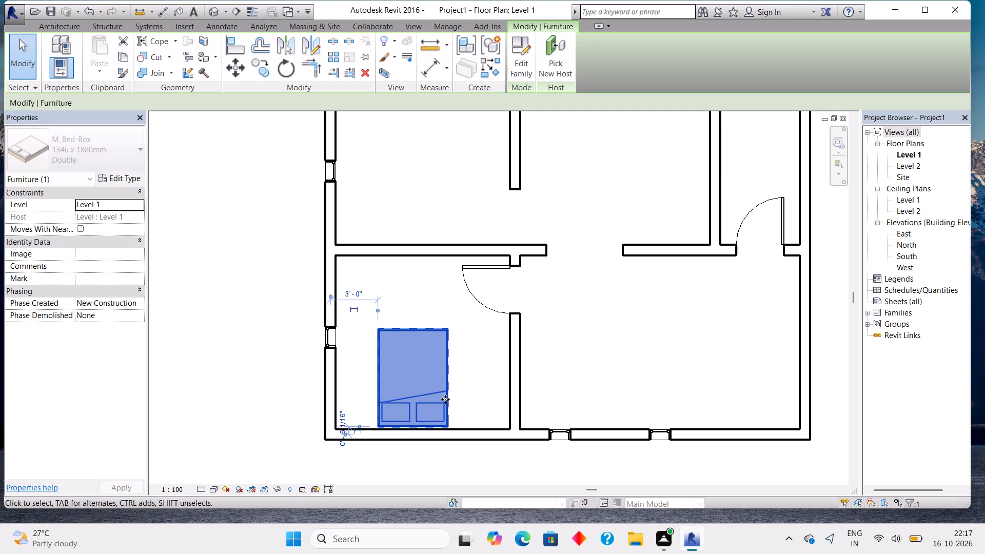
pyautogui.press('Escape')
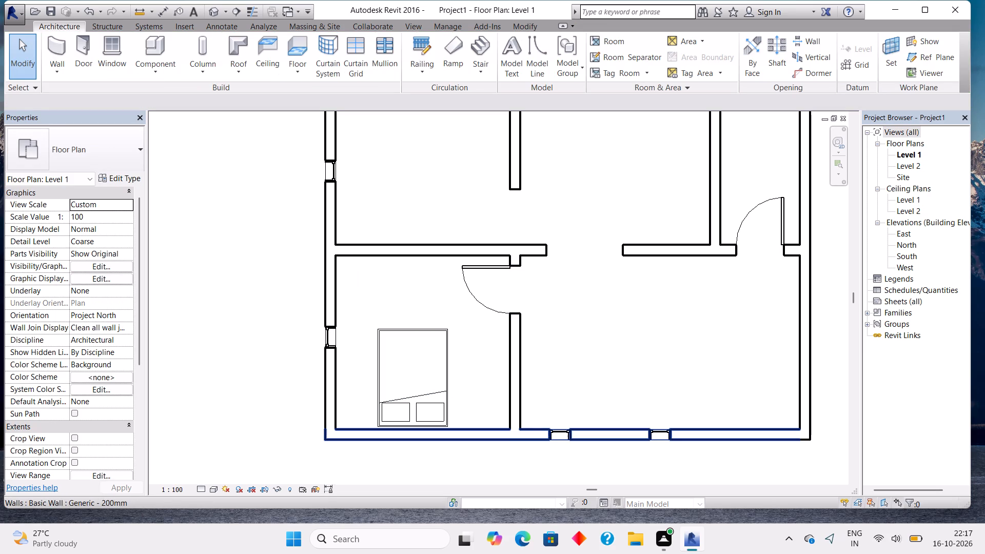
# Enclose a small room east of the bedroom partition with a 6'-0" wall north from between the south windows and a wall west to the partition.
pyautogui.click(63, 52)
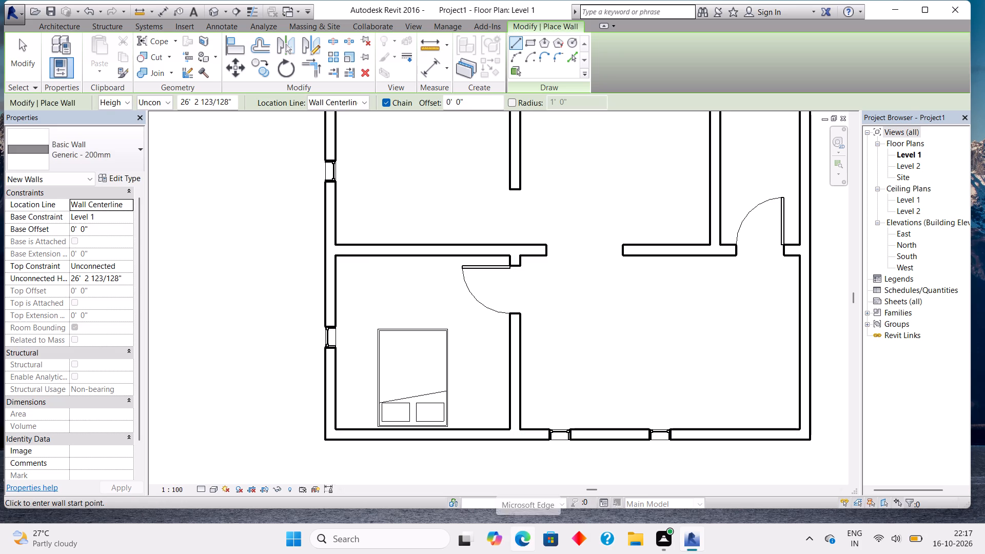
pyautogui.click(615, 425)
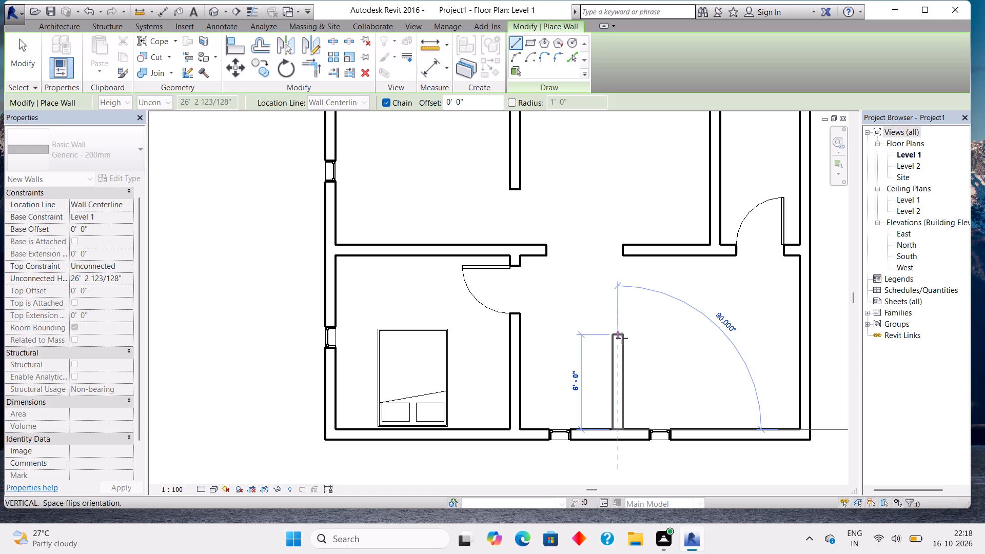
pyautogui.click(622, 338)
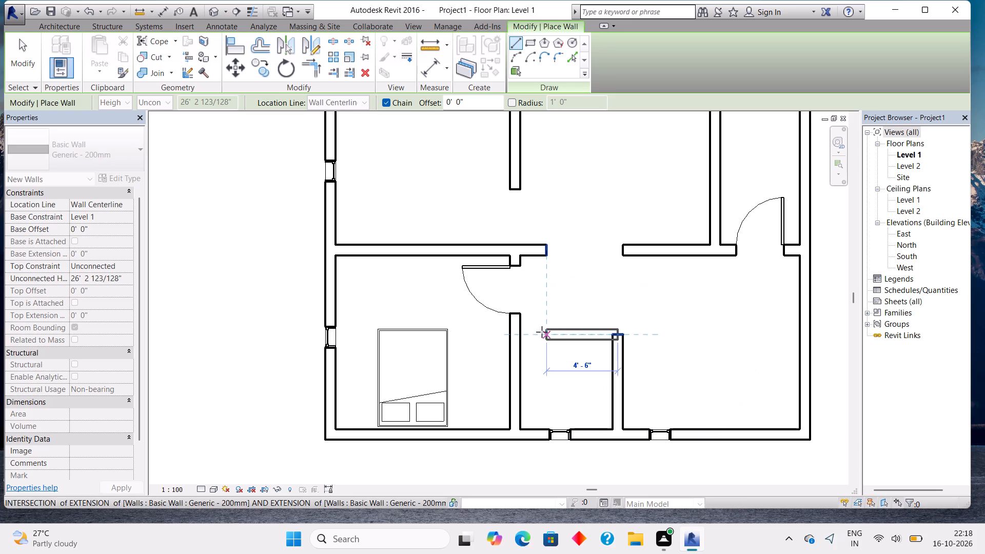
pyautogui.click(523, 337)
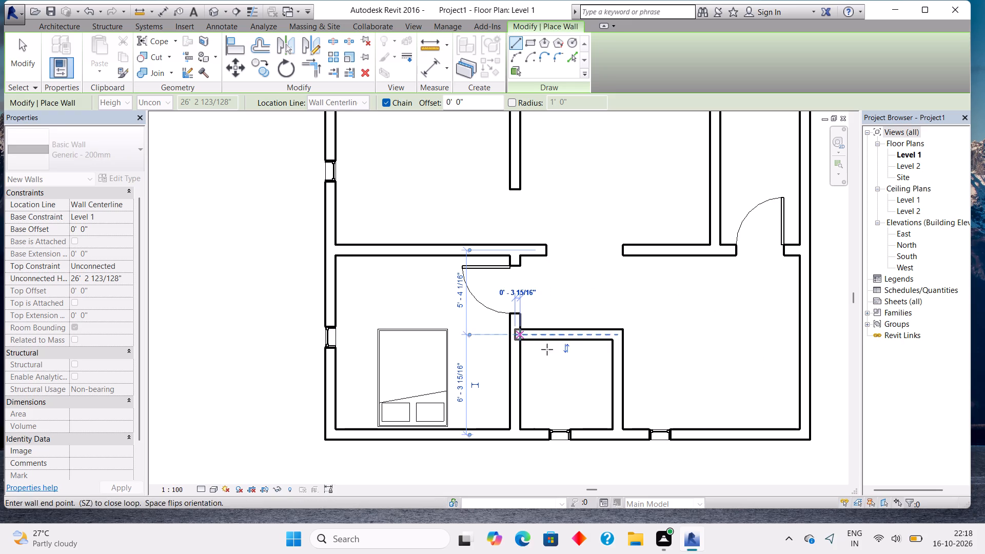
pyautogui.press('Escape')
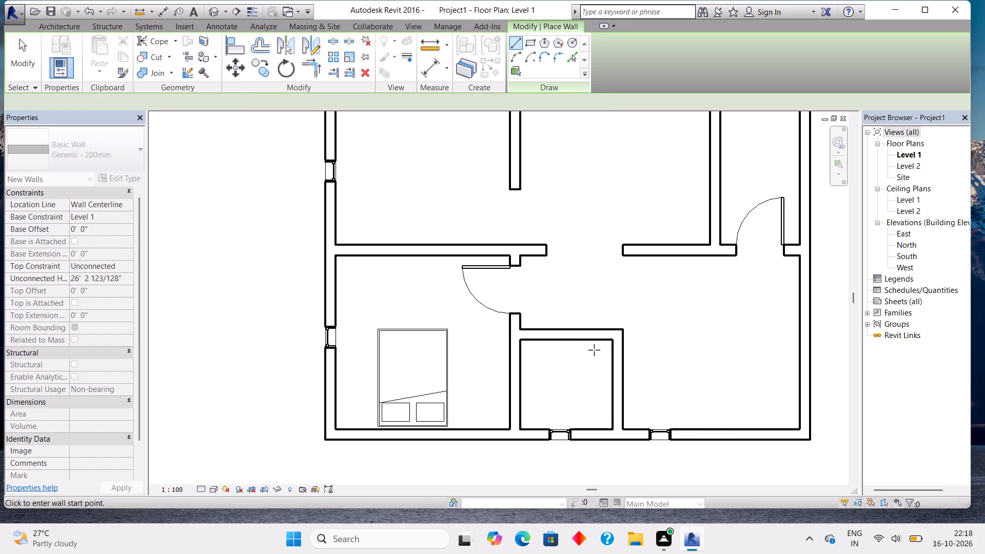
# Measure the small room's clear width and clear depth between its inner wall faces.
pyautogui.click(425, 71)
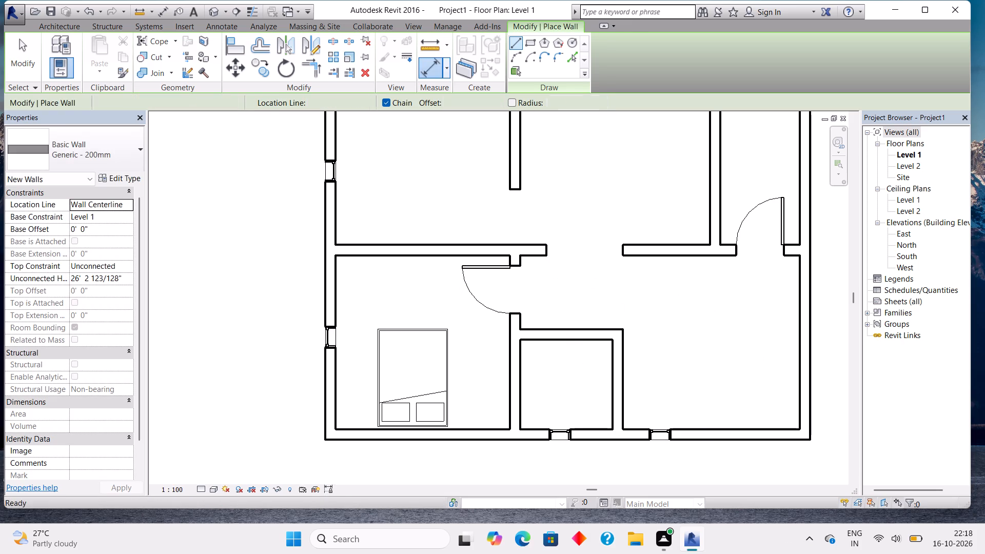
pyautogui.click(519, 367)
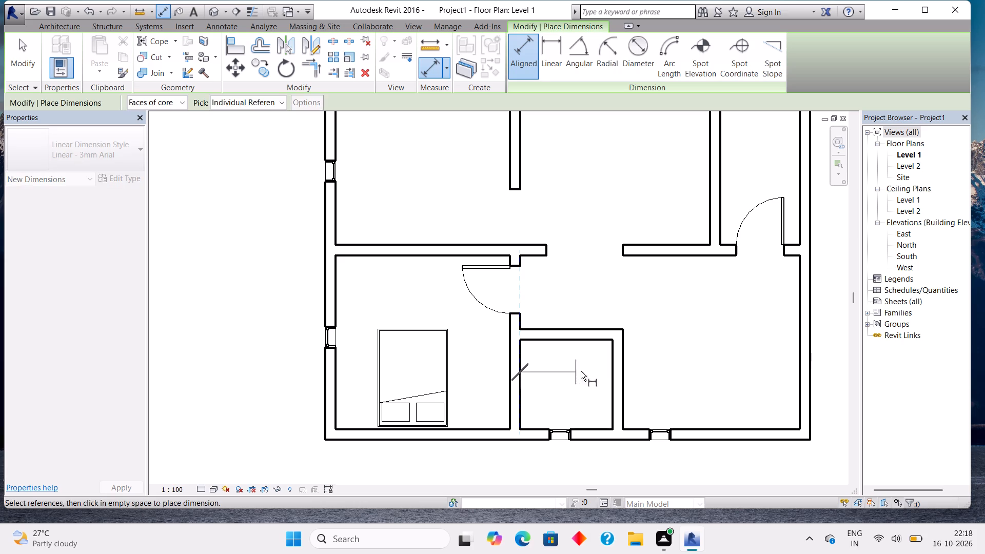
pyautogui.click(612, 362)
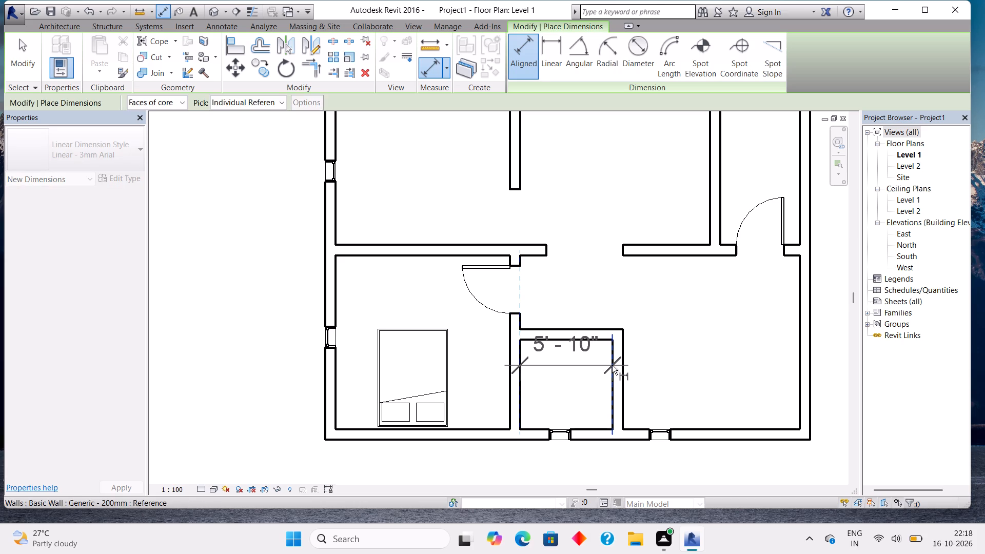
pyautogui.press('Escape')
pyautogui.click(586, 342)
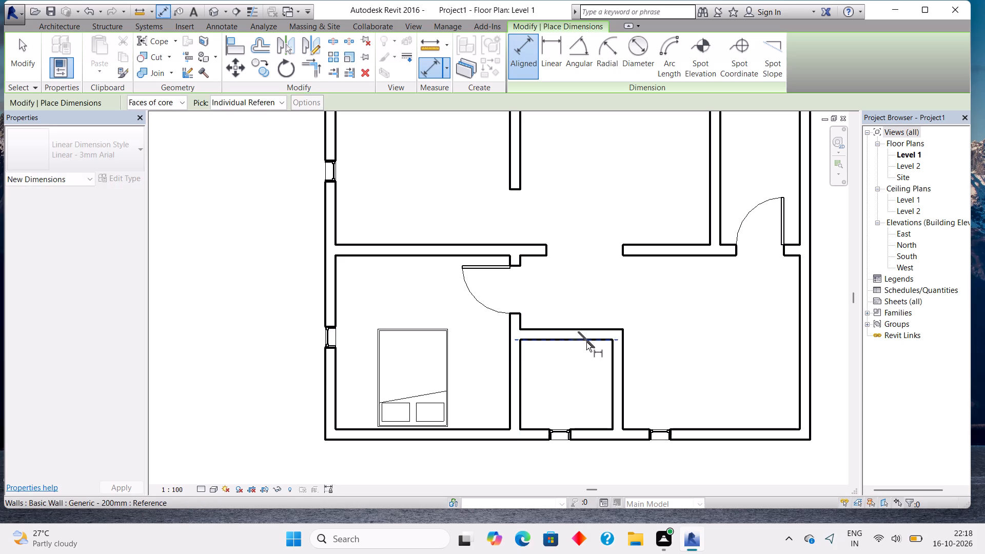
pyautogui.click(584, 425)
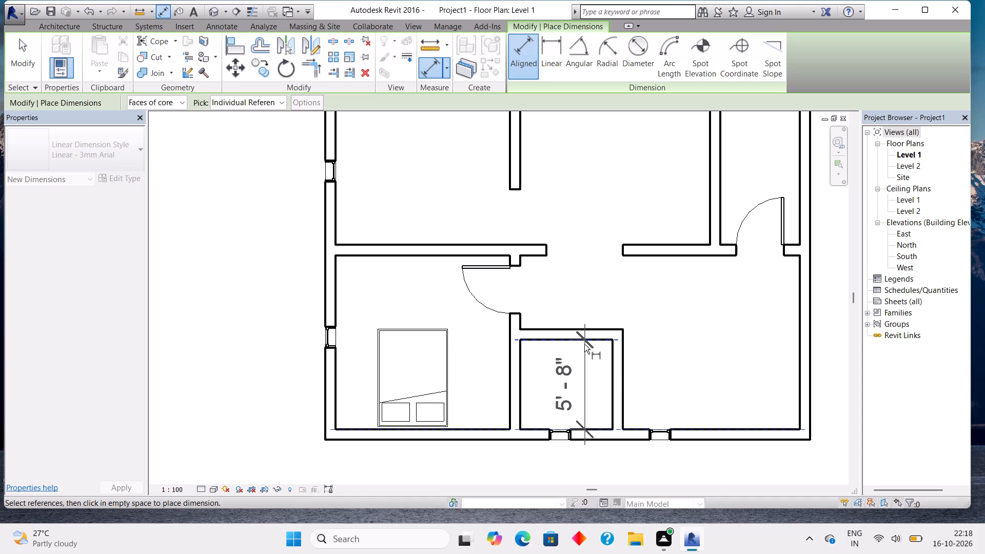
pyautogui.press('Escape')
pyautogui.press('Escape')
# Nudge the small room's north wall three increments north, to about 6'-9 15/16" from the south exterior wall.
pyautogui.click(575, 334)
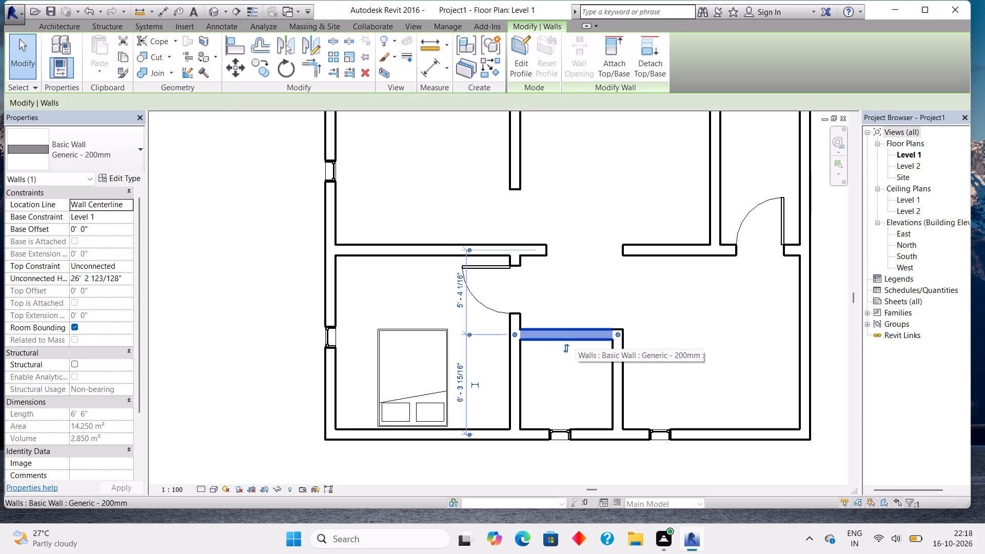
pyautogui.press('Up')
pyautogui.press('Up')
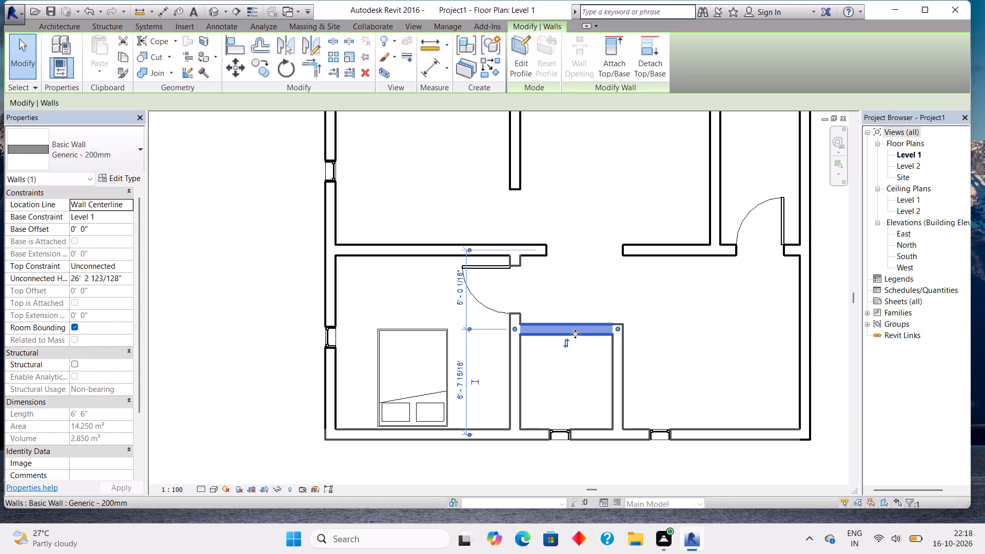
pyautogui.press('Up')
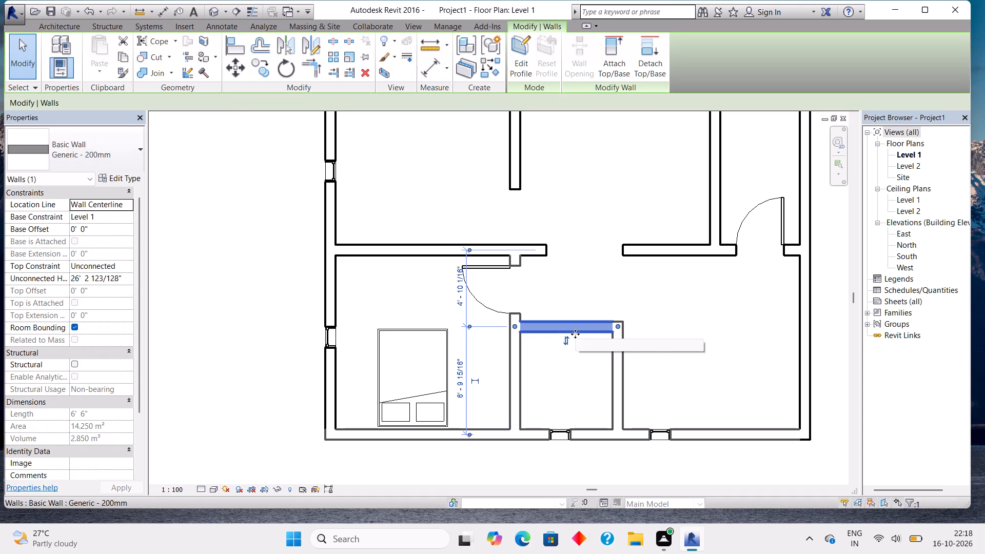
pyautogui.press('Escape')
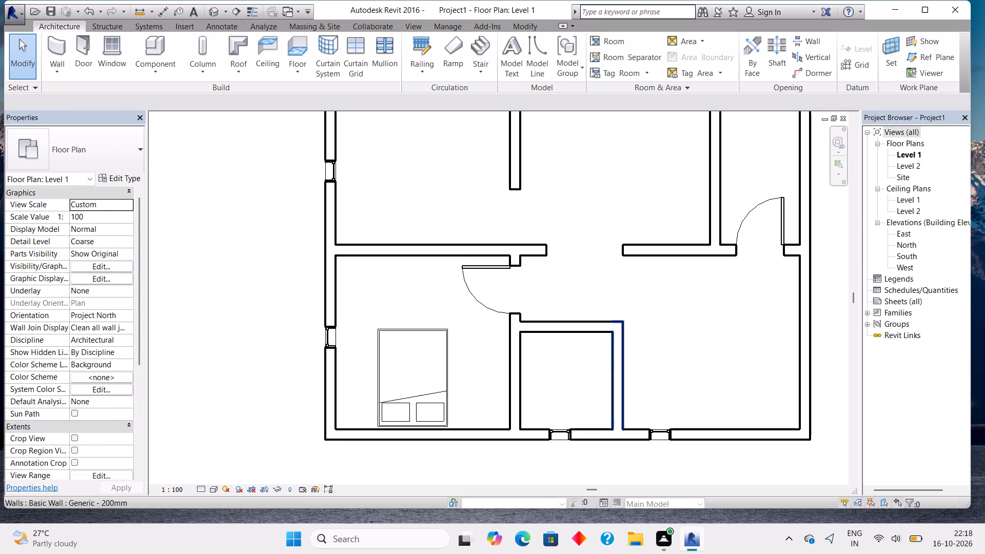
# Nudge the small room's east wall four increments east, to about 7'-2" from the bedroom partition.
pyautogui.click(612, 364)
pyautogui.press('Right')
pyautogui.press('Right')
pyautogui.press('Right')
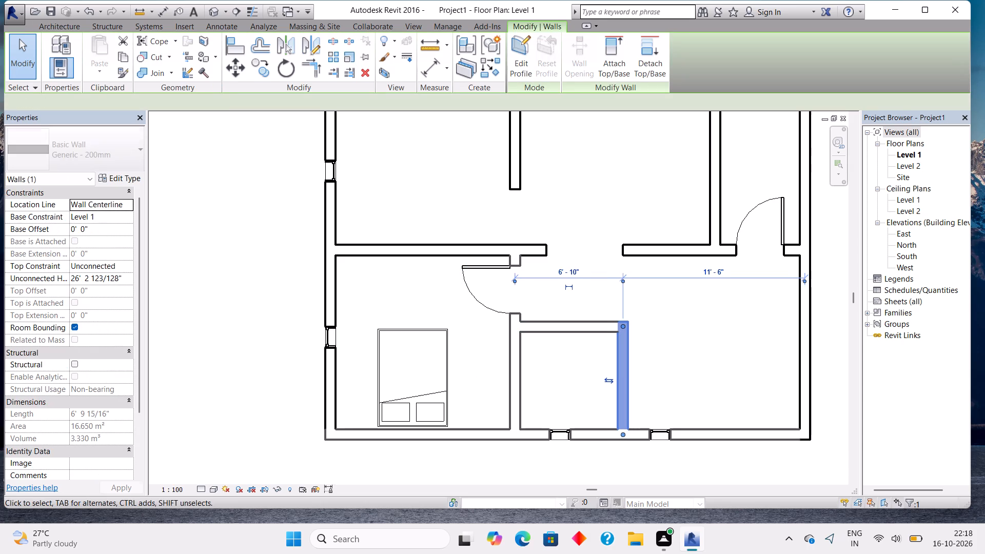
pyautogui.press('Right')
pyautogui.press('Escape')
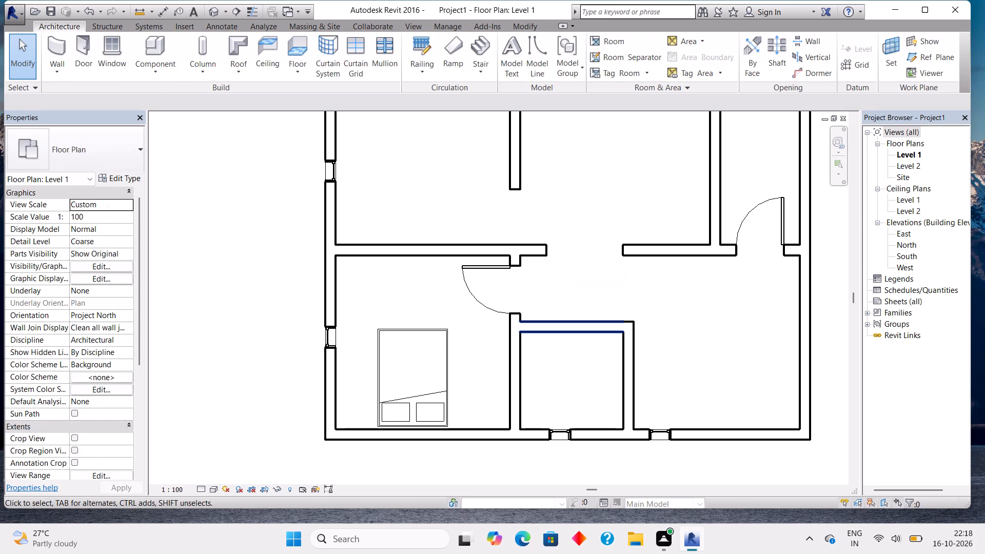
# Measure the enlarged small room's clear width and clear depth between its inner wall faces.
pyautogui.click(51, 50)
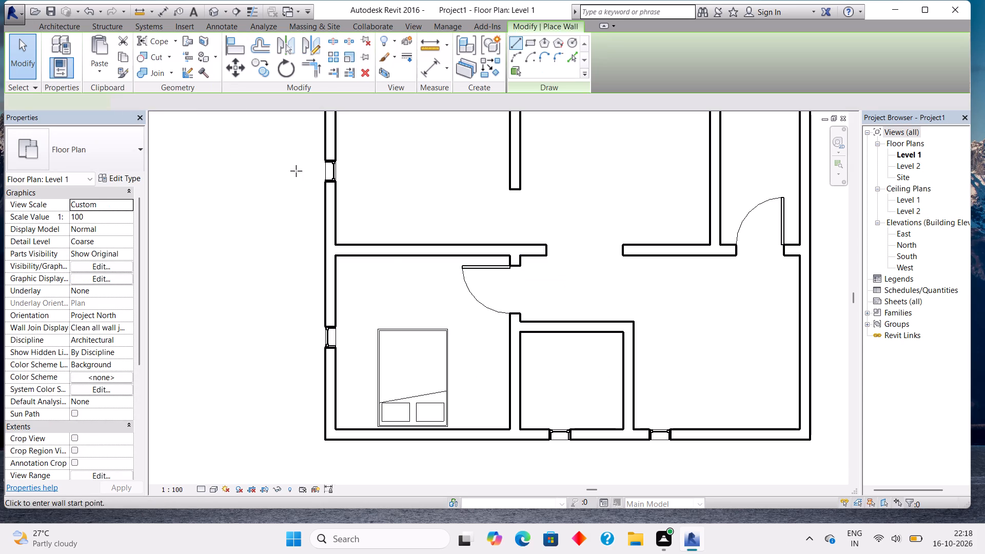
pyautogui.click(431, 72)
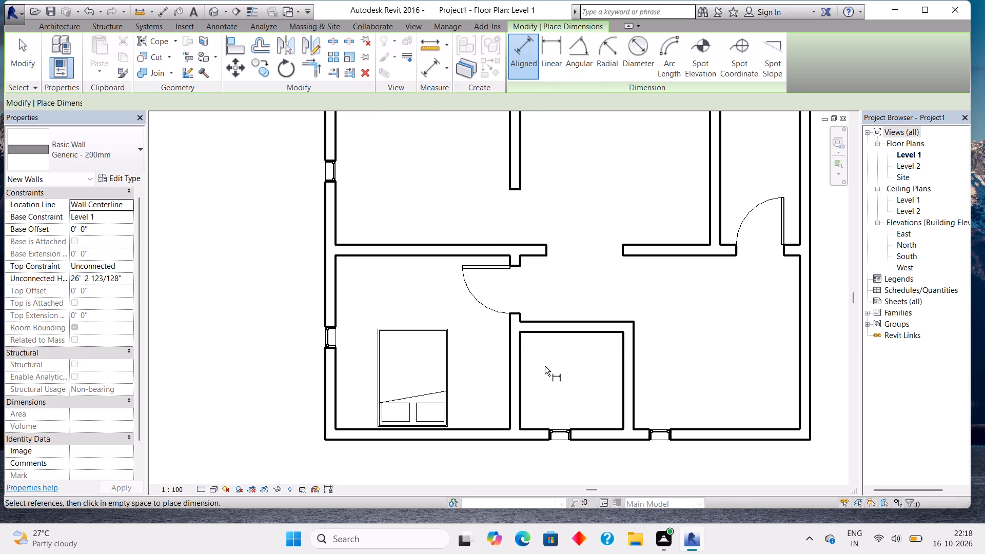
pyautogui.click(516, 372)
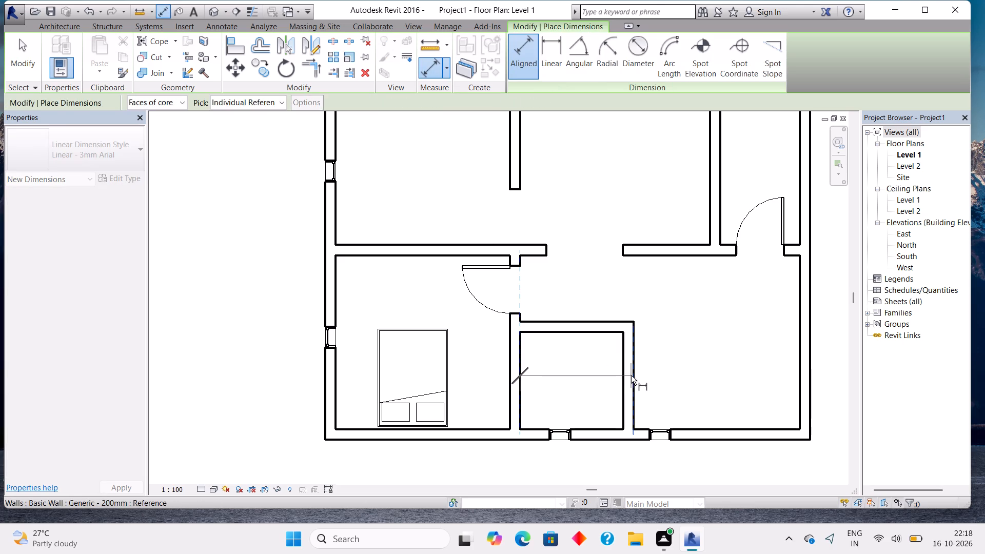
pyautogui.click(625, 370)
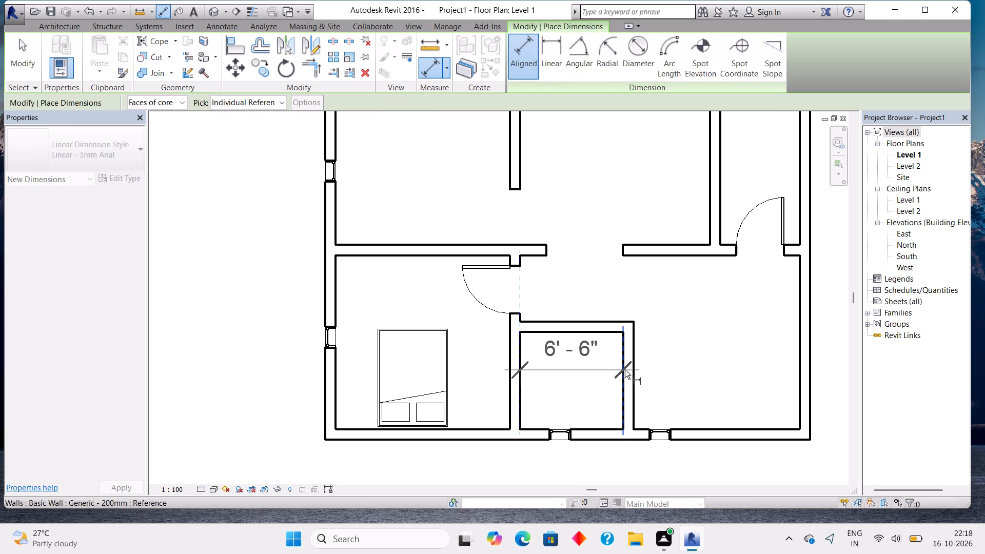
pyautogui.scroll(6, 624, 368)
pyautogui.press('Escape')
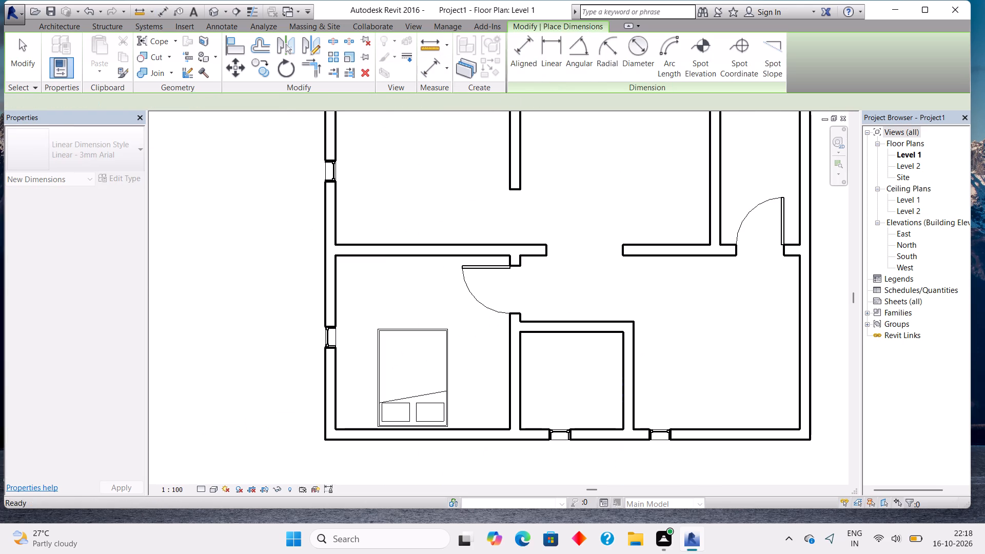
pyautogui.click(624, 368)
pyautogui.scroll(10, 621, 368)
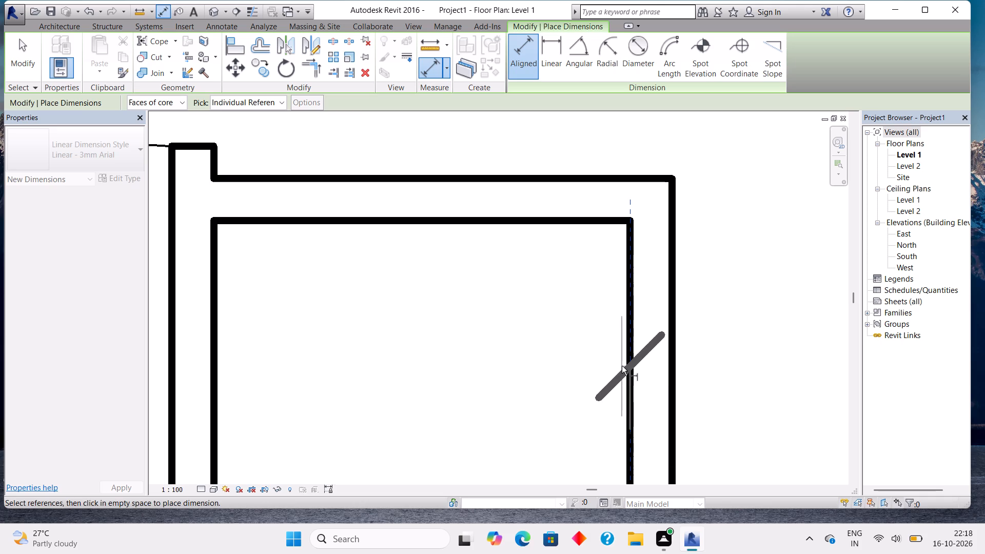
pyautogui.click(214, 303)
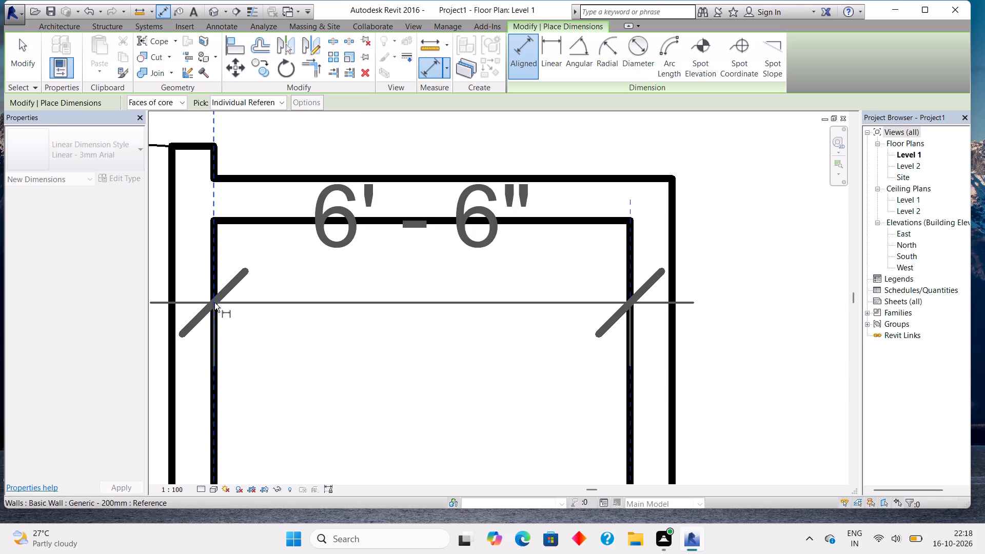
pyautogui.scroll(-6, 333, 323)
pyautogui.press('Escape')
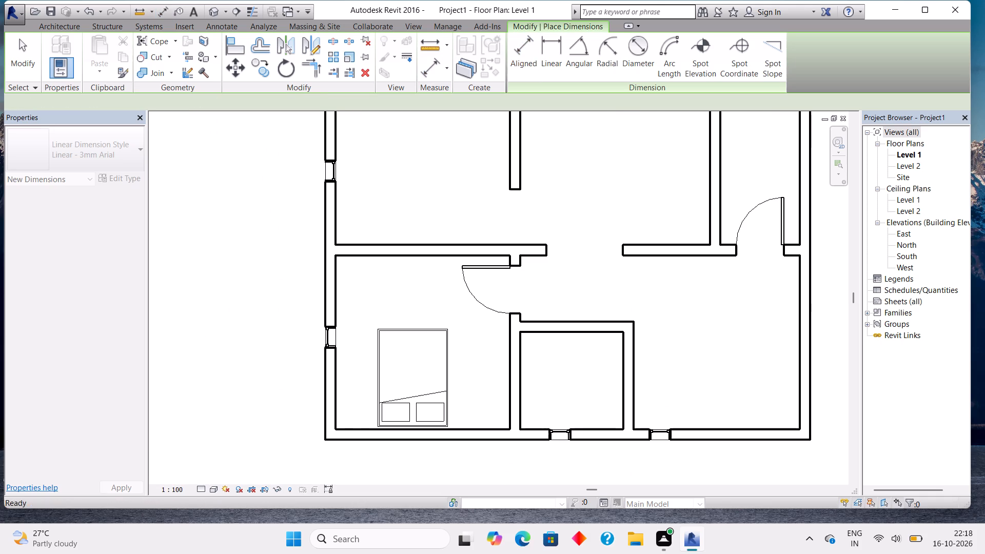
pyautogui.click(582, 331)
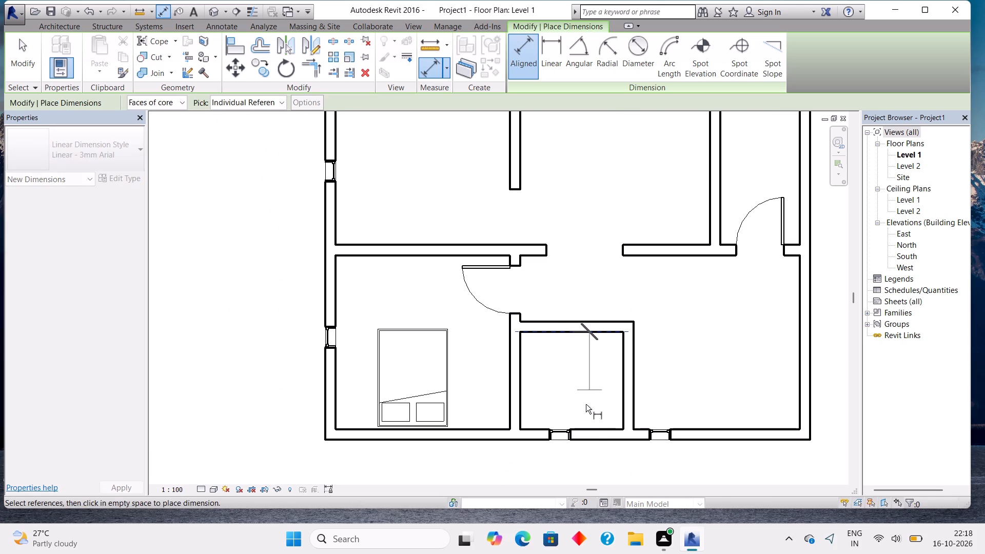
pyautogui.click(585, 428)
pyautogui.press('Escape')
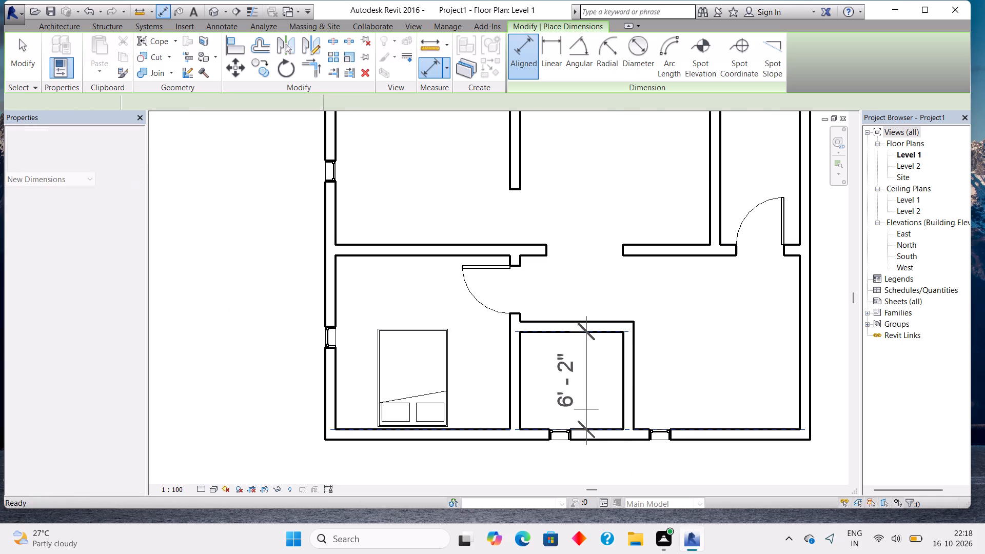
pyautogui.click(590, 338)
pyautogui.press('Escape')
# Nudge the small room's north wall two increments south, to about 6'-5 15/16" from the south exterior wall.
pyautogui.click(590, 335)
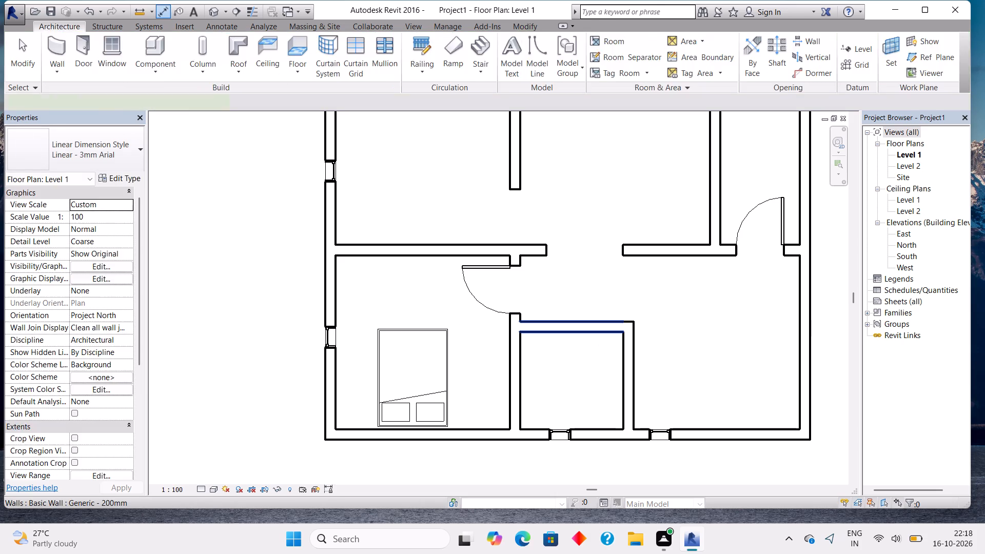
pyautogui.press('Down')
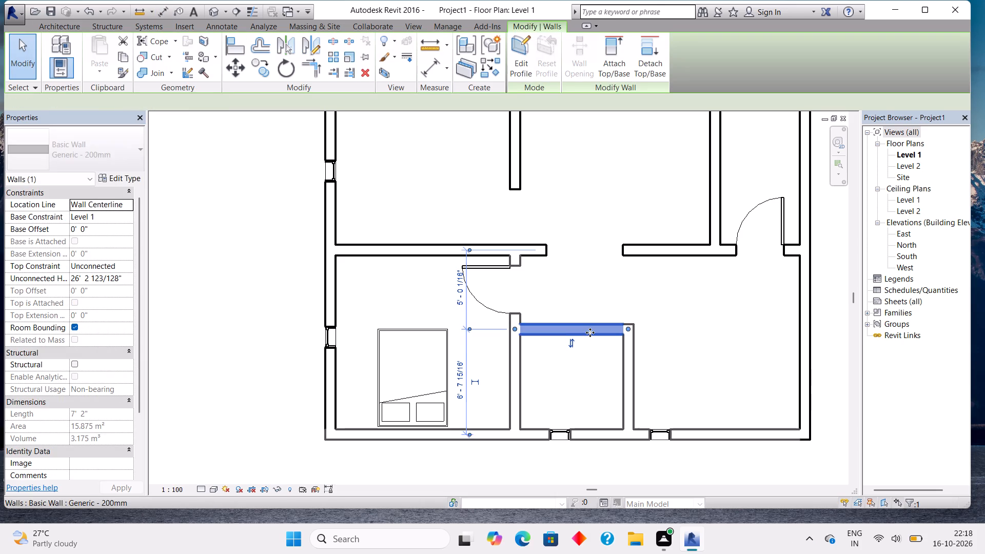
pyautogui.press('Down')
pyautogui.press('Escape')
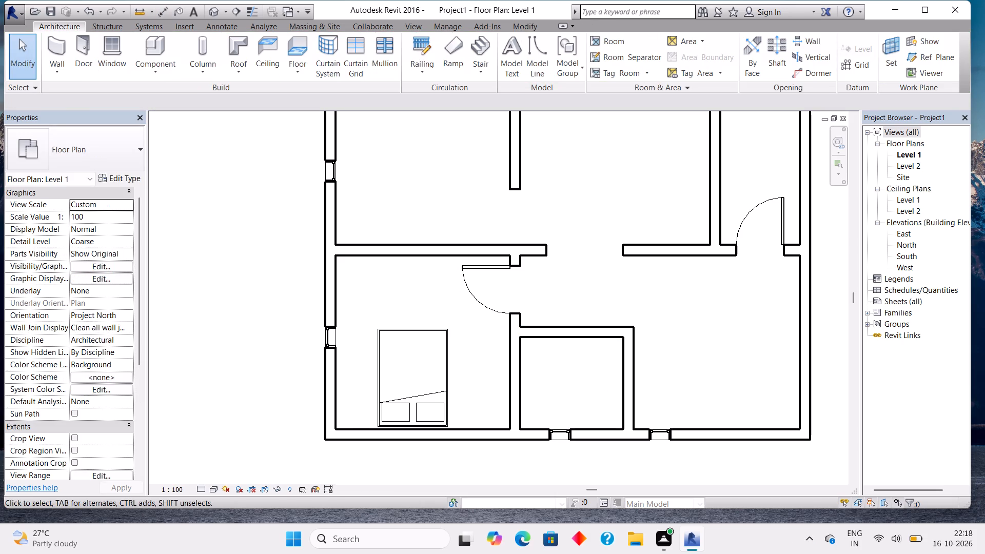
# Nudge the small room's east wall two increments west, to about 6'-10" from the bedroom partition.
pyautogui.click(624, 379)
pyautogui.press('Left')
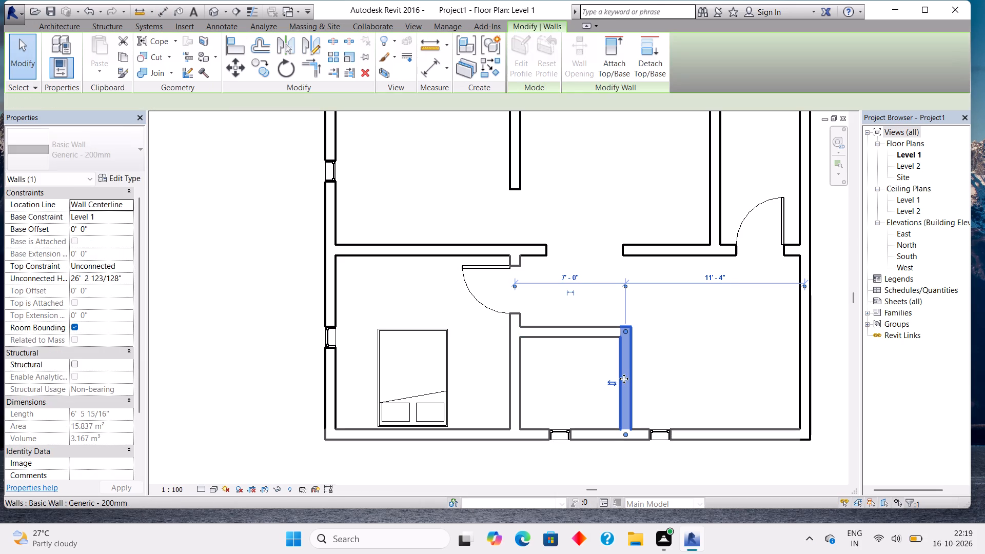
pyautogui.press('Left')
pyautogui.press('Escape')
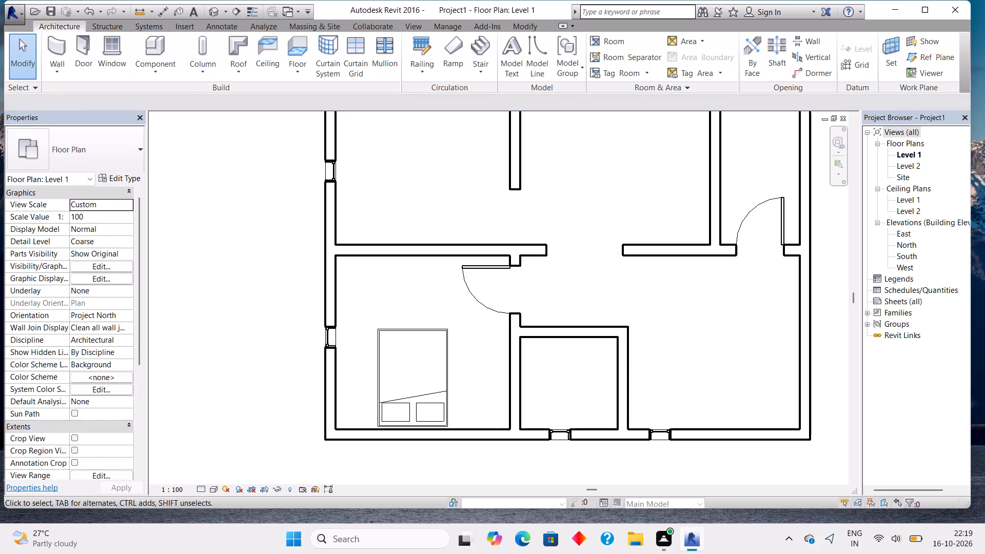
# Measure the small room's clear width between the bedroom partition and its east wall.
pyautogui.click(38, 48)
pyautogui.click(52, 50)
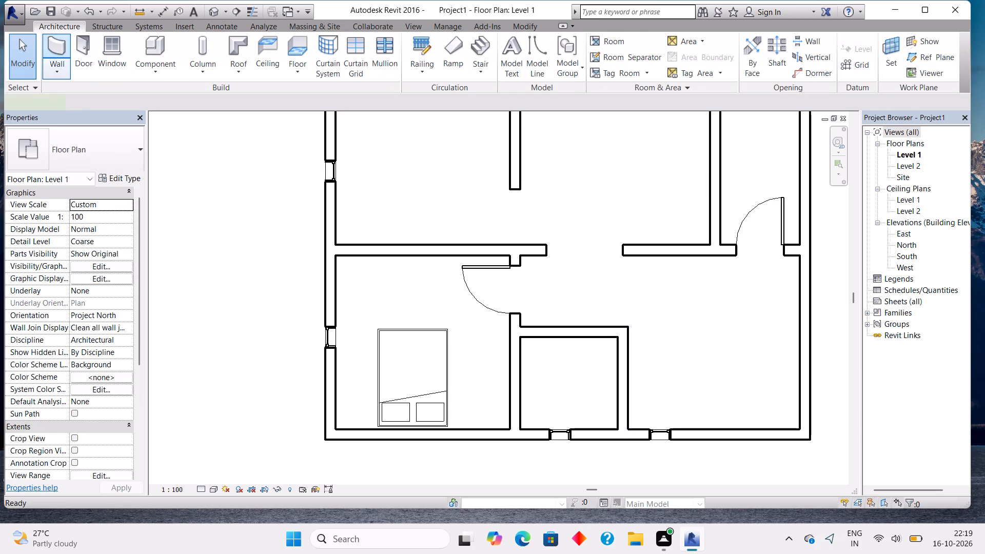
pyautogui.click(437, 71)
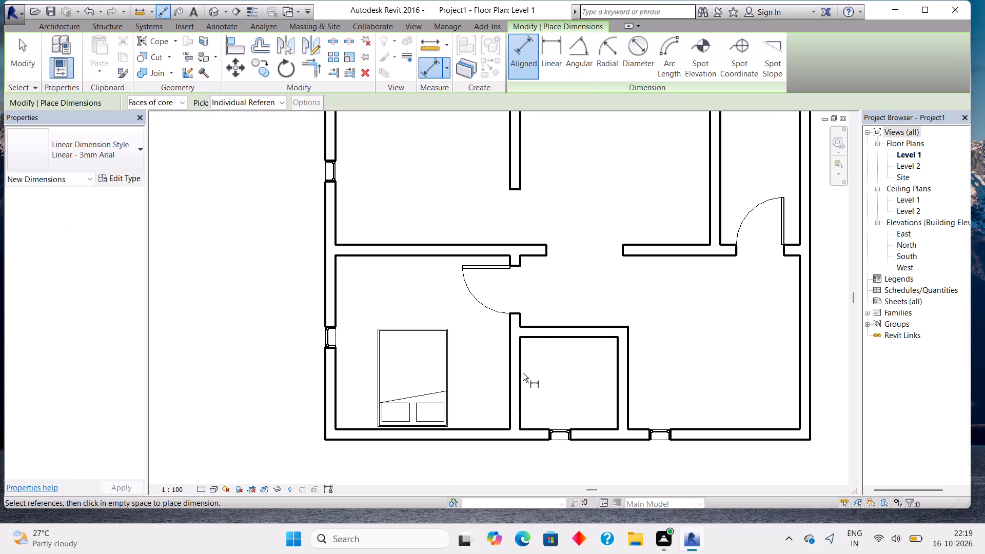
pyautogui.click(515, 375)
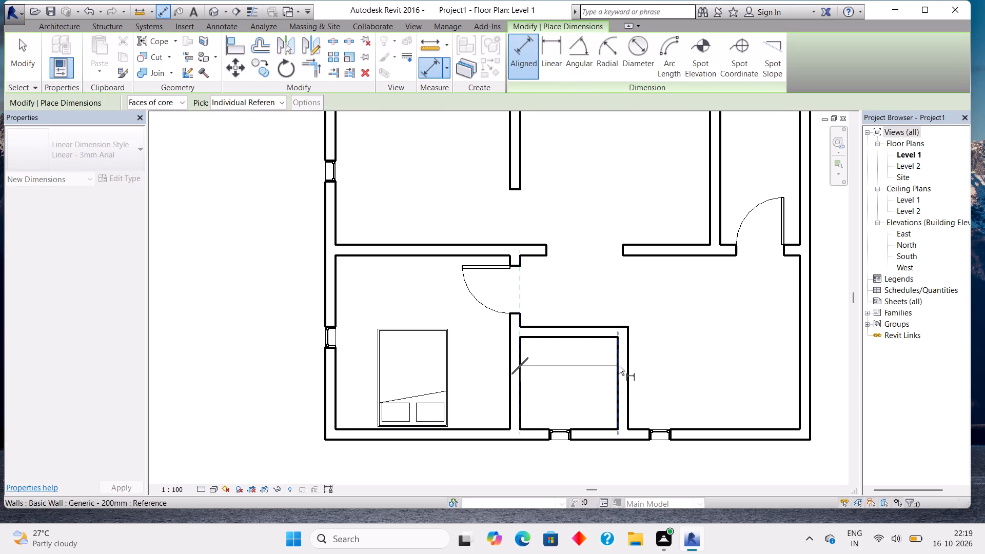
pyautogui.click(619, 366)
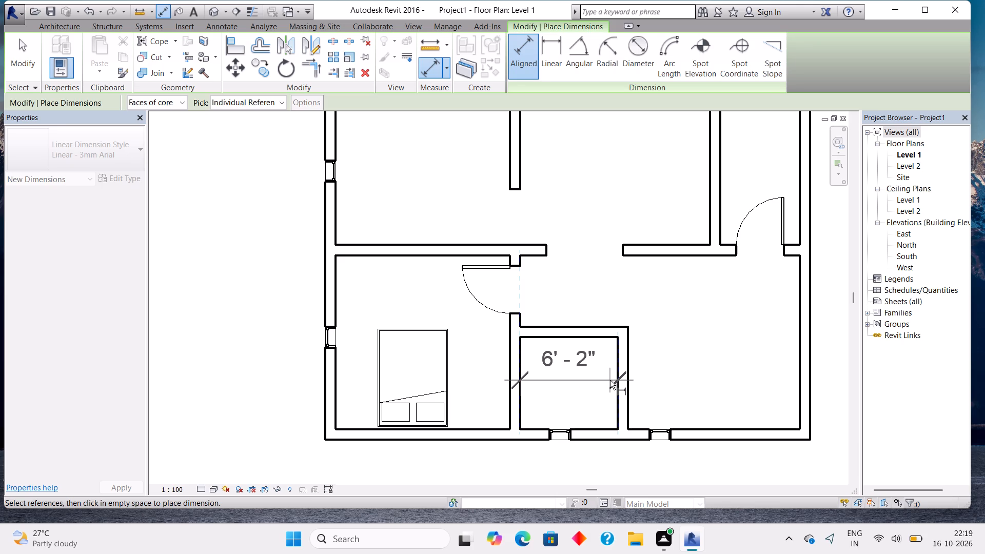
pyautogui.press('Escape')
pyautogui.press('Escape')
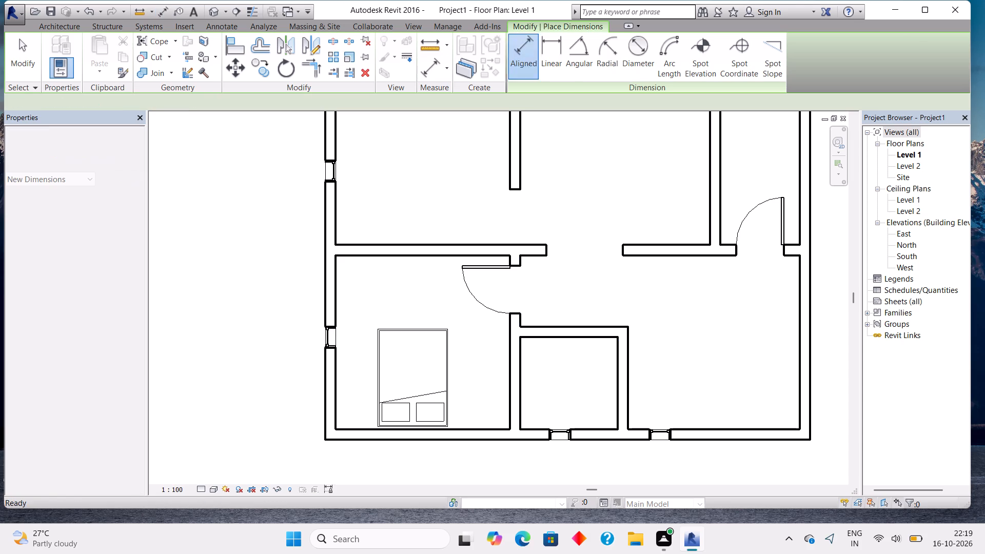
# Nudge the small room's east wall three increments further west, to about 6'-4" from the bedroom partition.
pyautogui.click(621, 372)
pyautogui.press('Left')
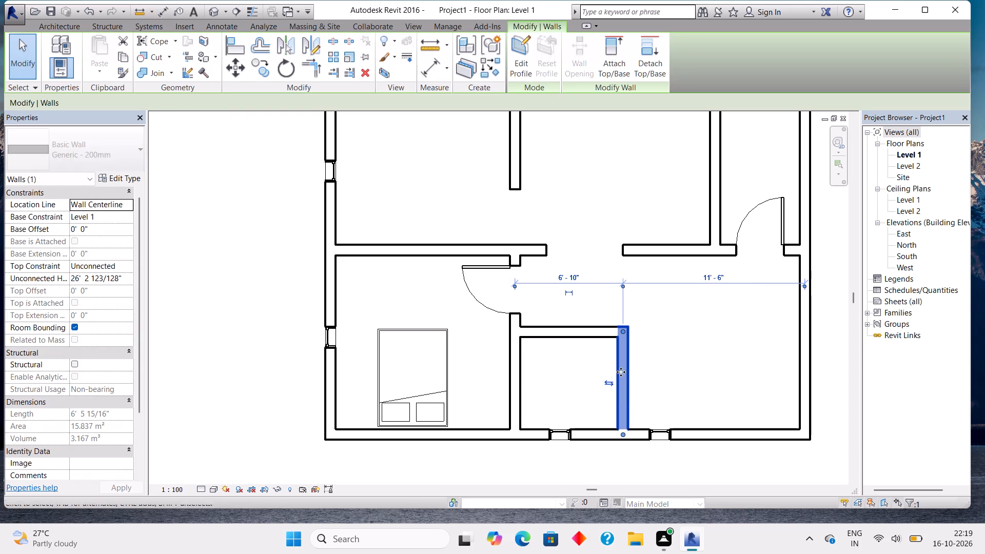
pyautogui.press('Left')
pyautogui.press('Left')
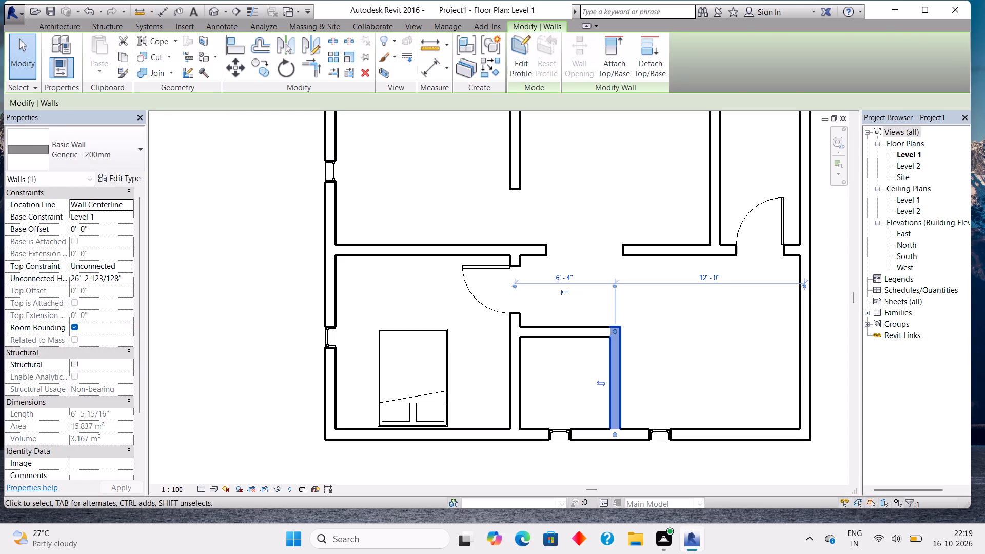
pyautogui.press('Escape')
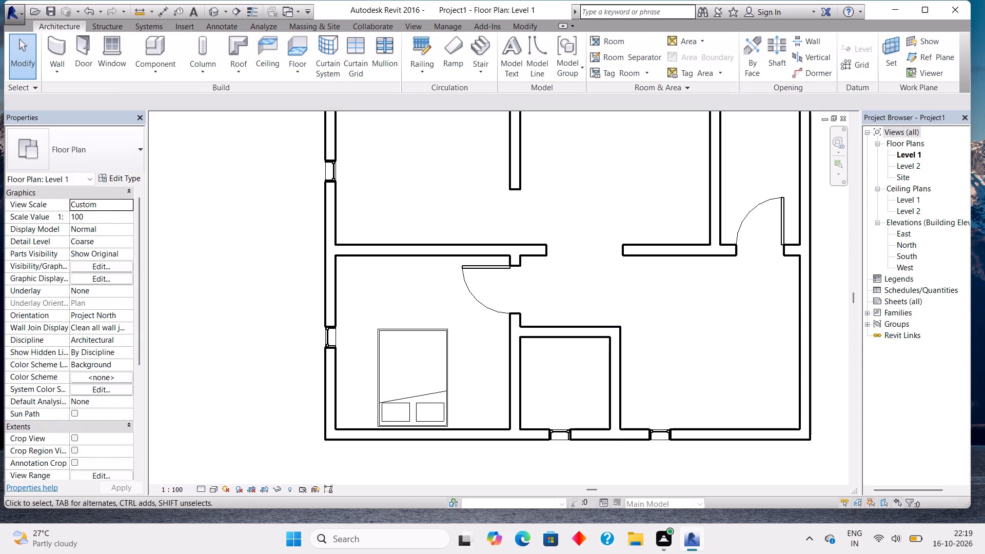
# Measure the small room's clear depth to the south exterior wall and its clear width from the bedroom partition.
pyautogui.click(64, 55)
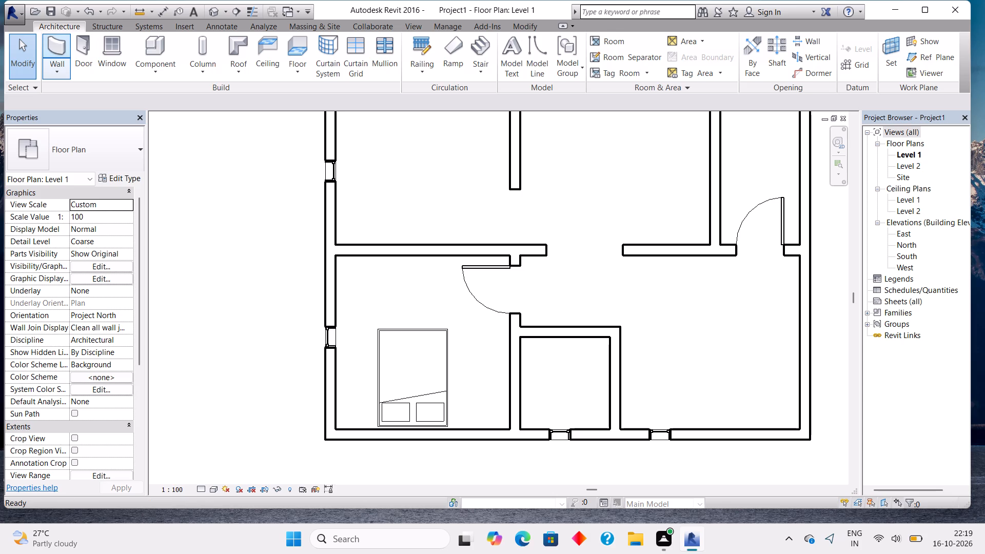
pyautogui.click(431, 69)
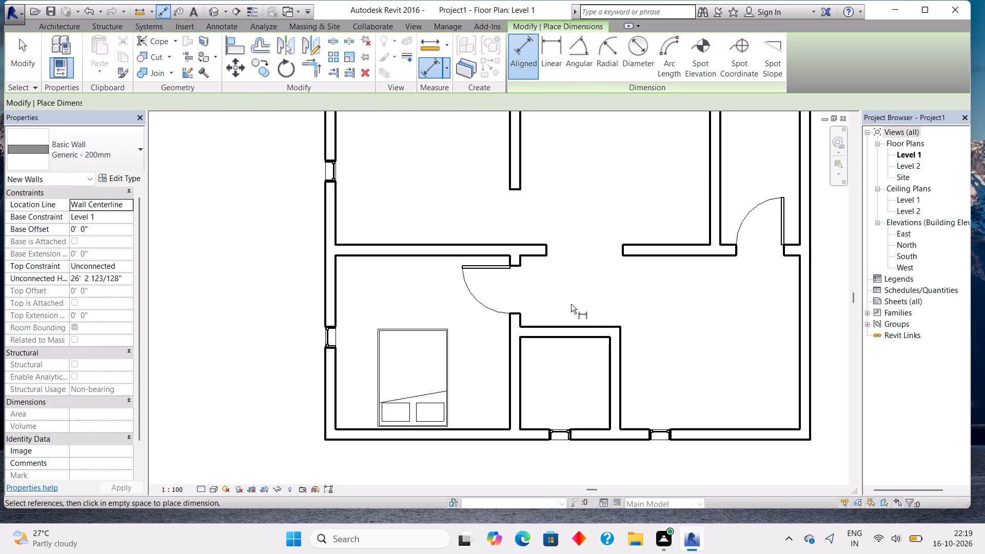
pyautogui.click(582, 334)
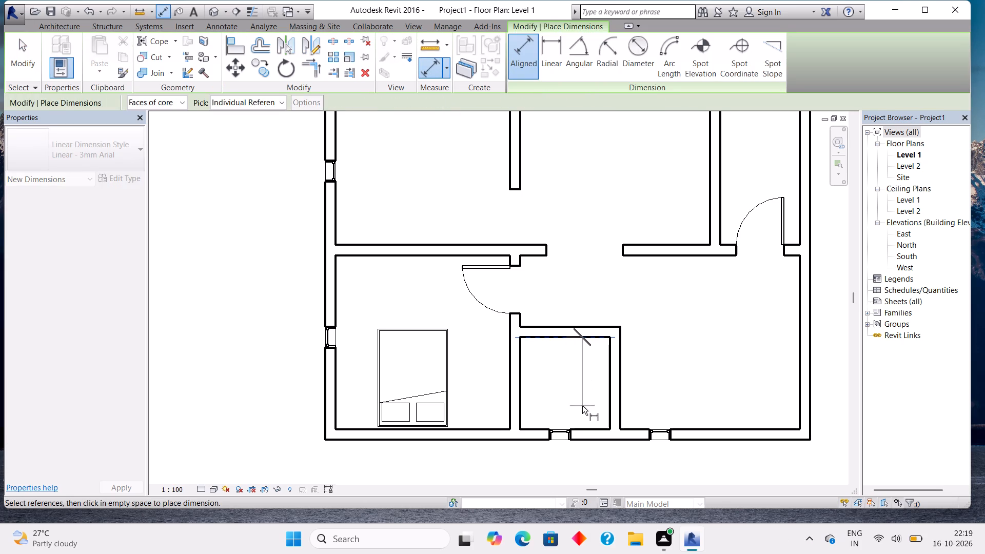
pyautogui.click(582, 427)
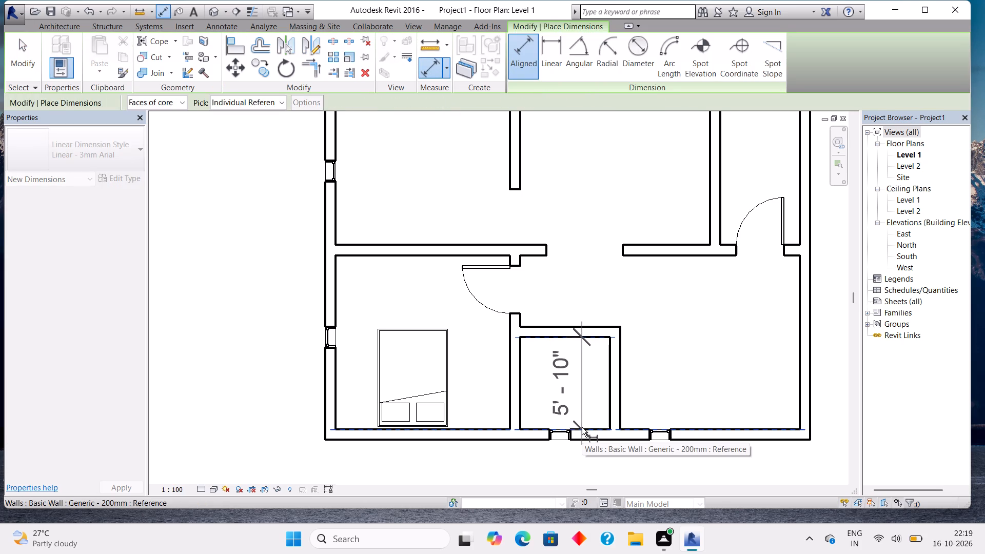
pyautogui.press('Escape')
pyautogui.click(604, 383)
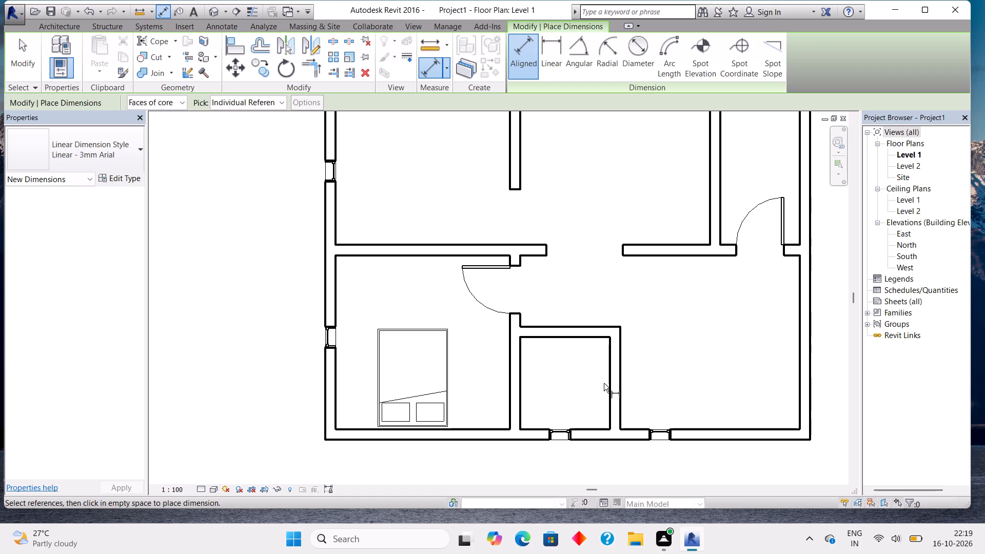
pyautogui.click(613, 374)
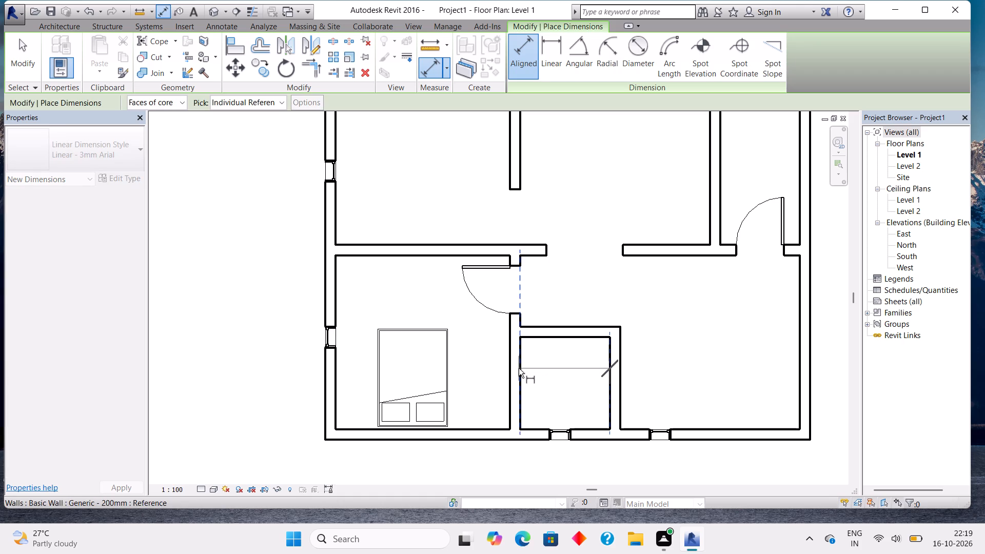
pyautogui.click(519, 368)
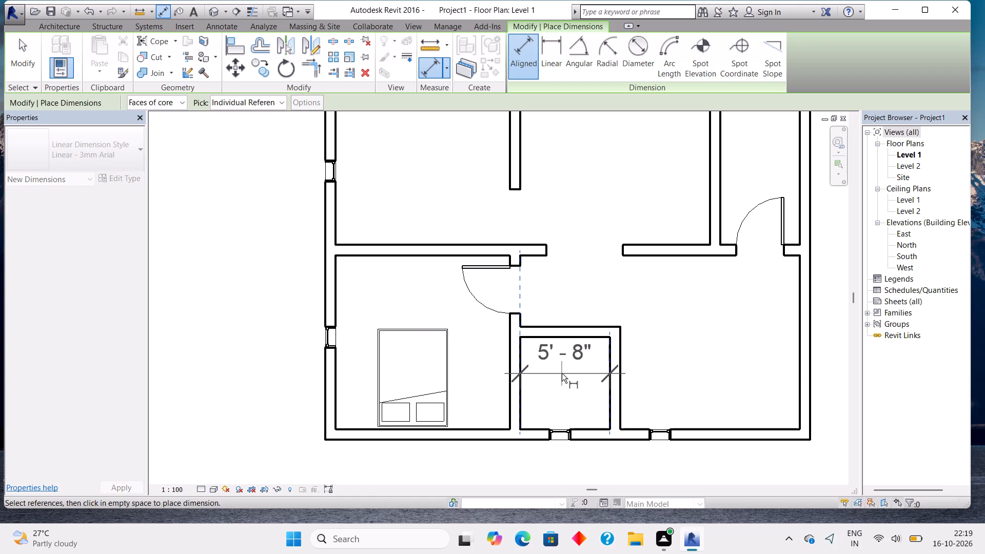
pyautogui.press('Escape')
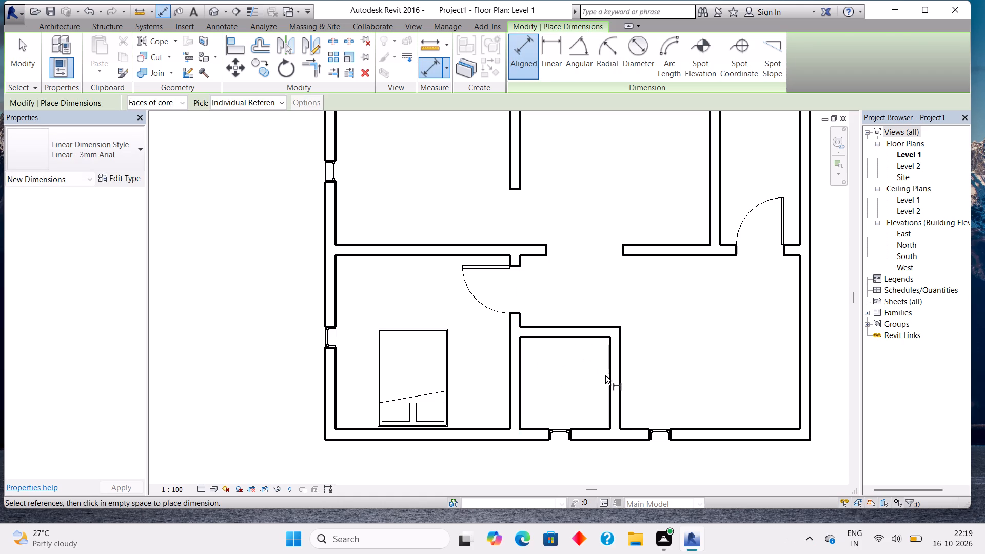
pyautogui.press('Escape')
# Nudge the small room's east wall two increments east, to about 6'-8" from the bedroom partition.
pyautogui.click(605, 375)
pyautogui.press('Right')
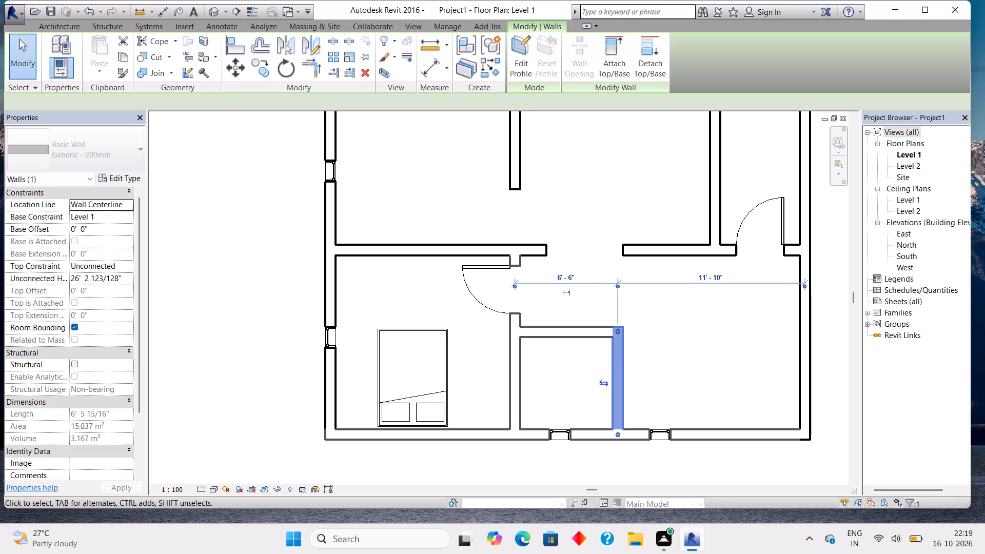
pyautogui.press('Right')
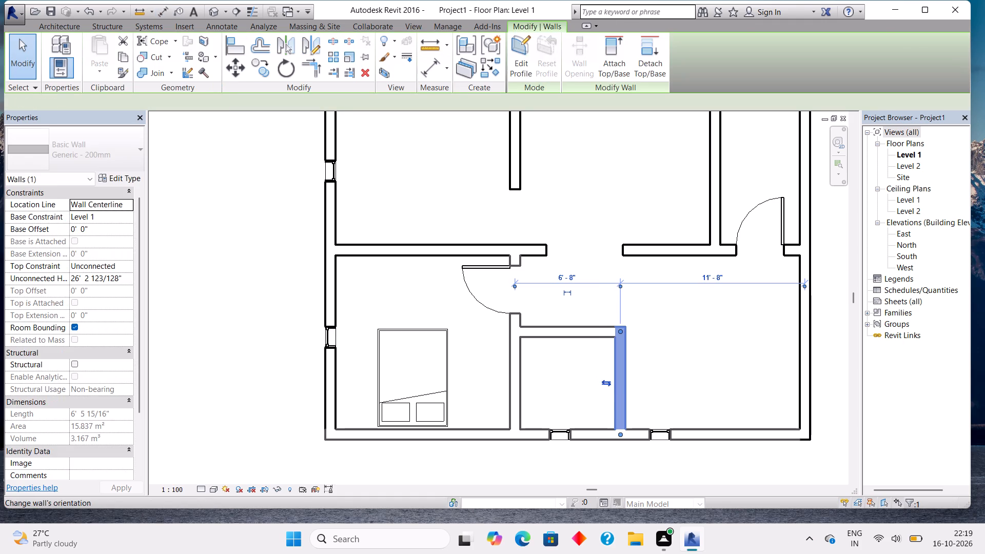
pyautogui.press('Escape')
# Measure the small room's clear width between the bedroom partition and its east wall.
pyautogui.click(57, 45)
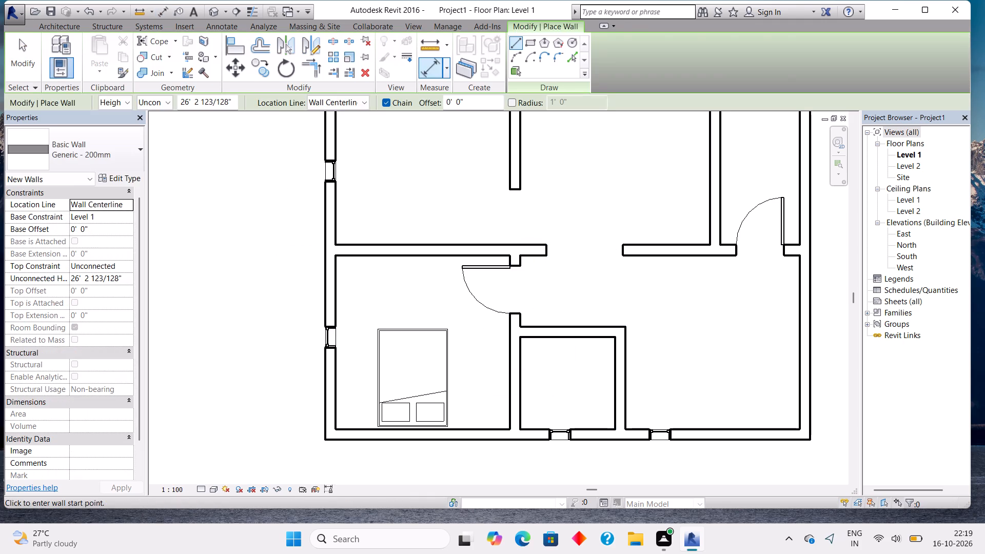
pyautogui.click(438, 66)
pyautogui.click(516, 368)
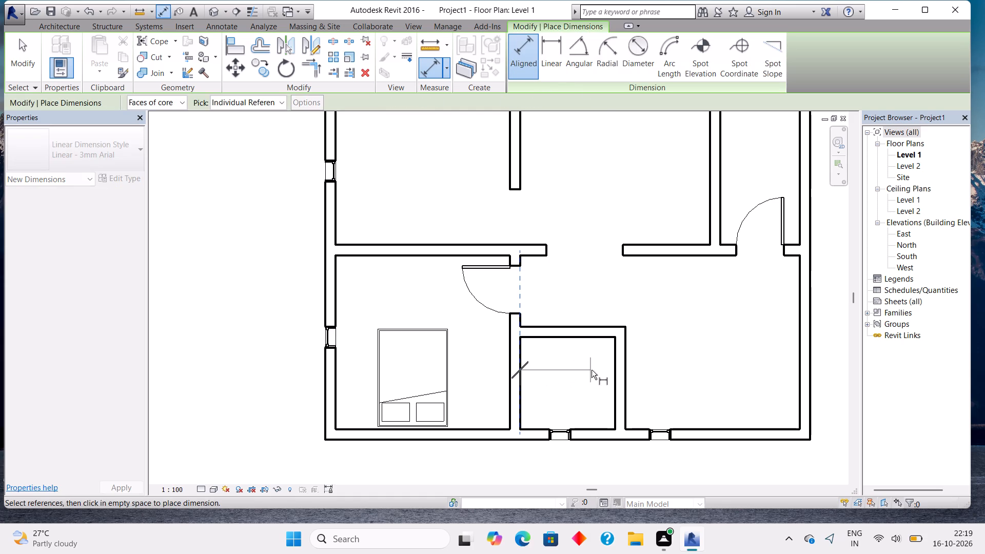
pyautogui.click(615, 363)
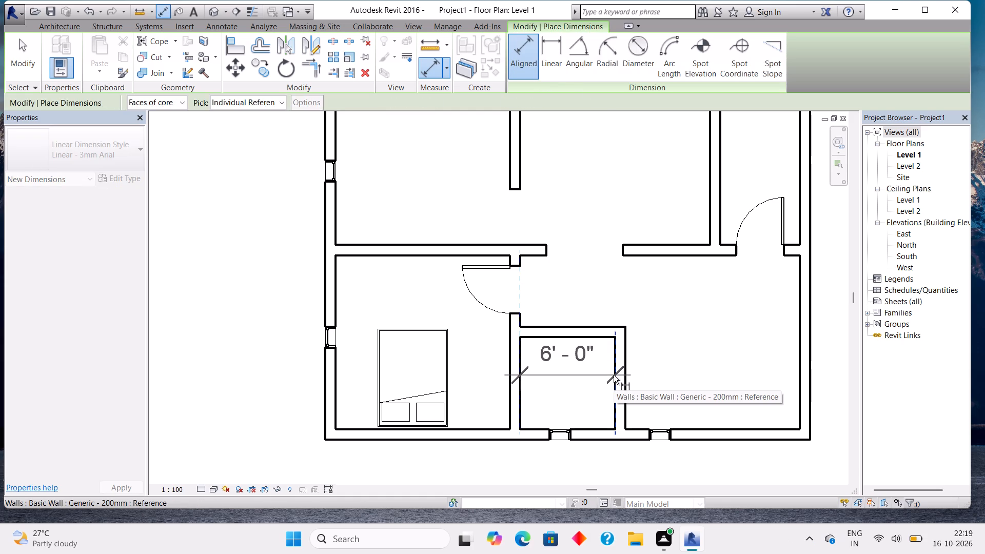
pyautogui.press('Escape')
pyautogui.press('Escape')
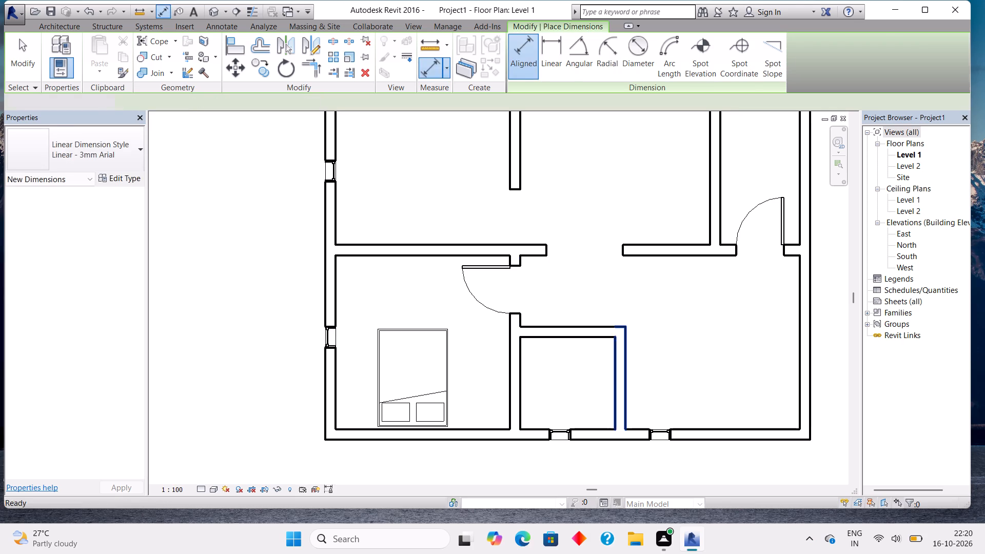
# Nudge the small room's east wall four increments west, to about 6'-0" from the bedroom partition.
pyautogui.click(614, 375)
pyautogui.press('Left')
pyautogui.press('Left')
pyautogui.press('Left')
pyautogui.press('Left')
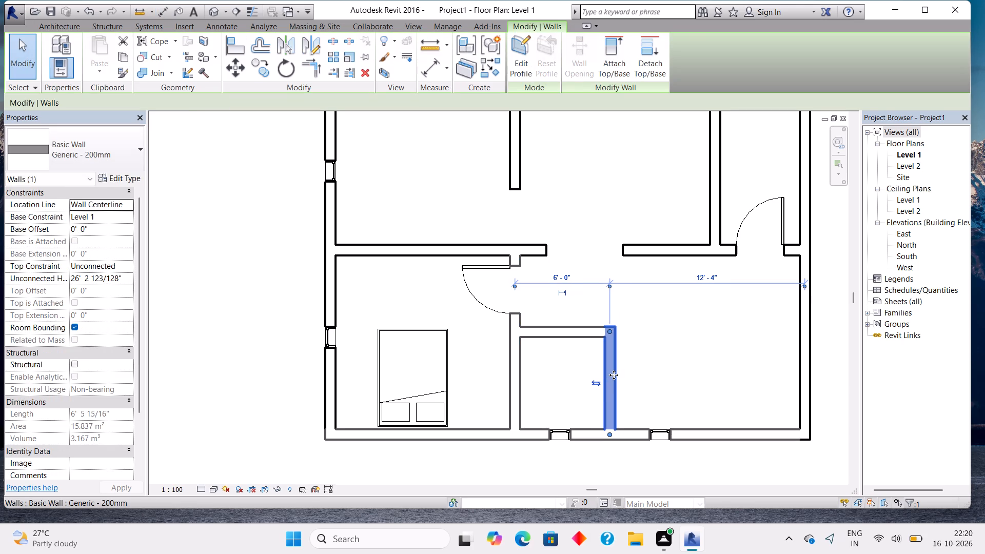
pyautogui.press('Escape')
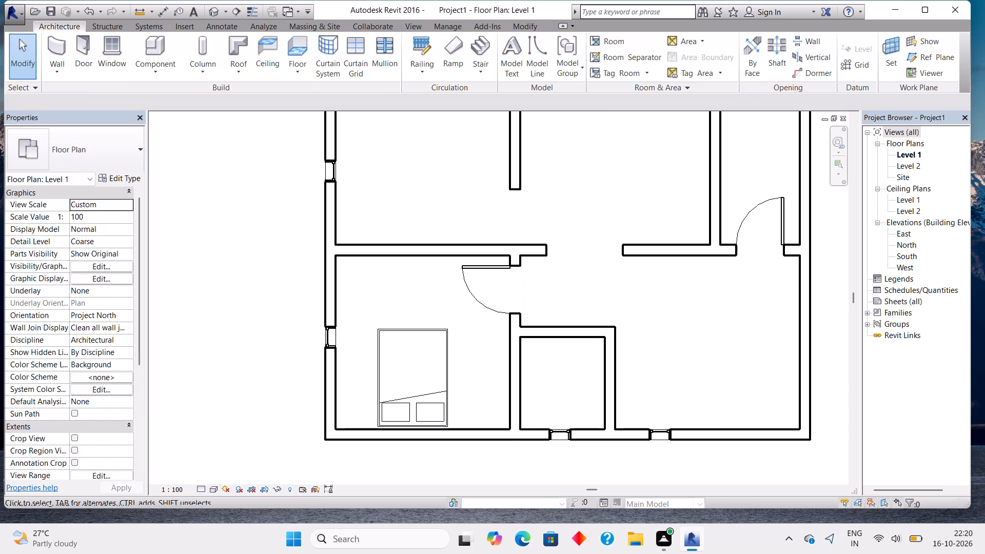
# Measure the small room's clear width again between the bedroom partition and its east wall.
pyautogui.click(62, 48)
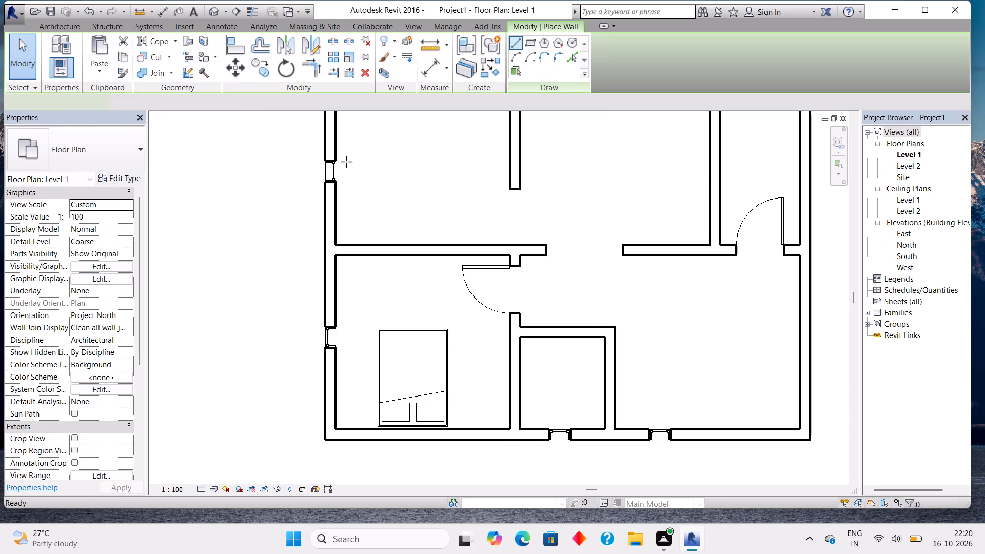
pyautogui.click(428, 70)
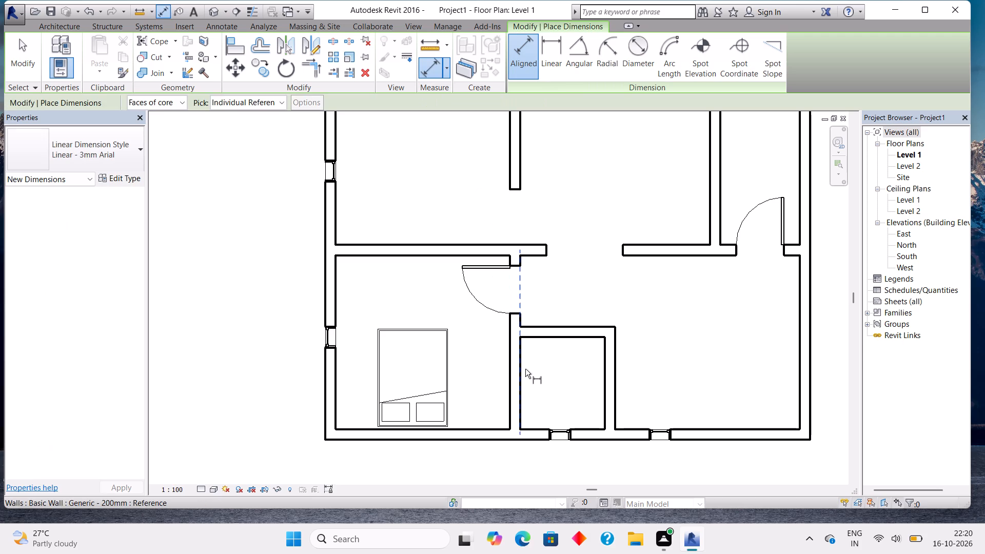
pyautogui.click(519, 374)
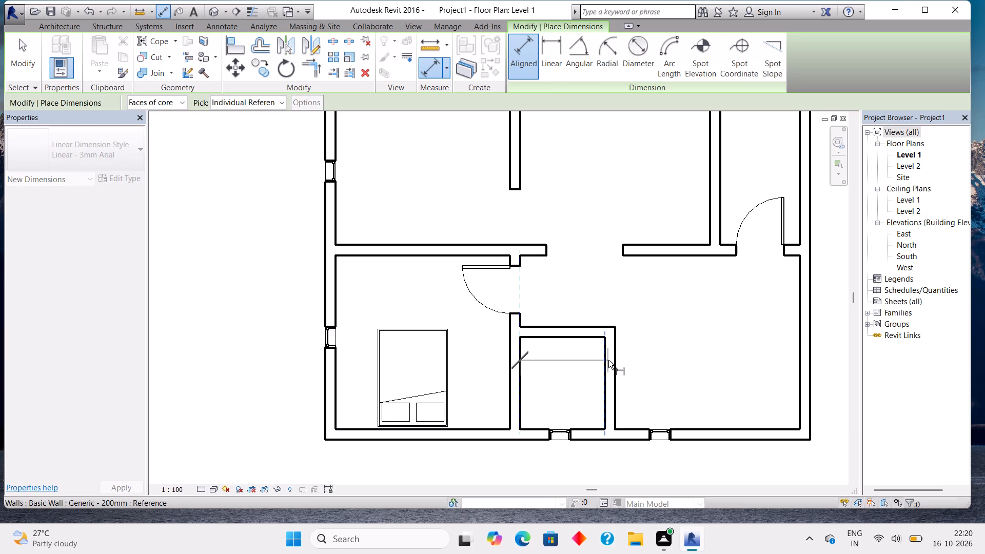
pyautogui.click(604, 361)
pyautogui.press('Escape')
pyautogui.press('Escape')
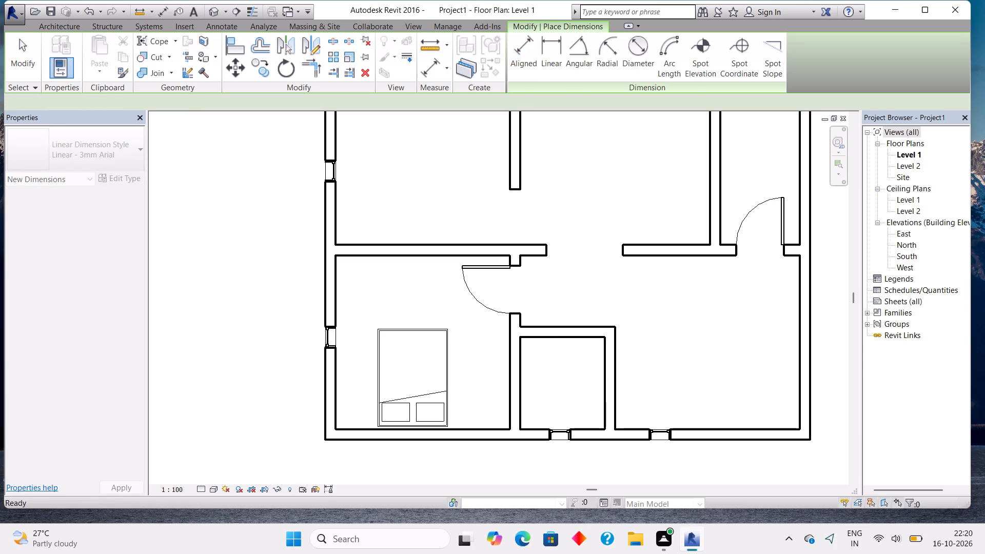
# Nudge the small room's east wall two increments further west, to about 5'-8" from the bedroom partition.
pyautogui.click(602, 373)
pyautogui.press('Left')
pyautogui.press('Left')
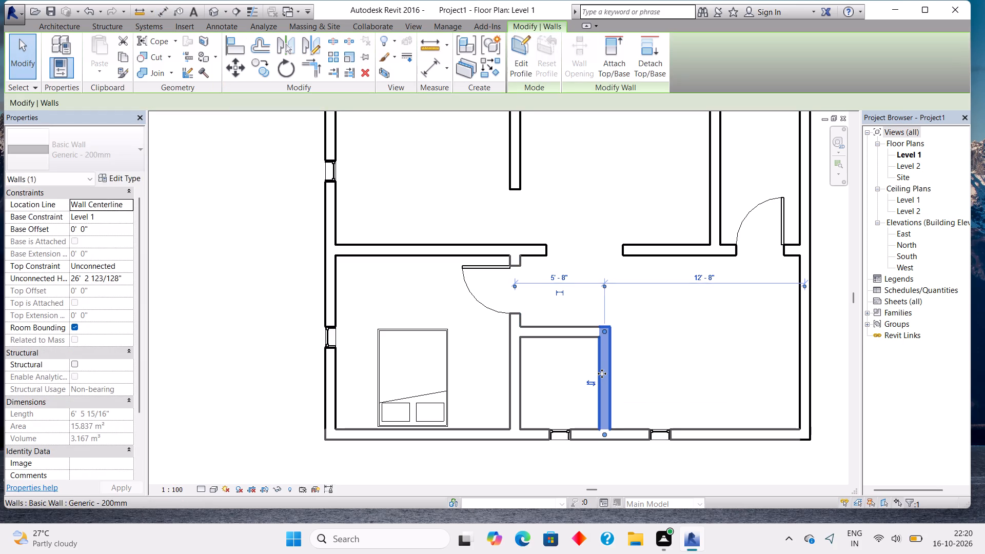
pyautogui.press('Escape')
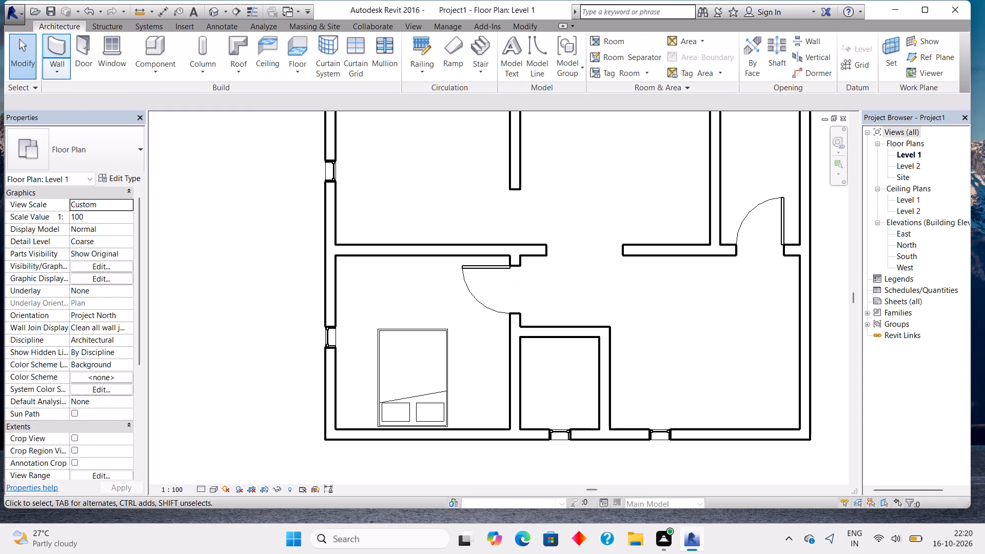
# Measure the small room's clear width and its clear depth between the north wall and the south exterior wall.
pyautogui.click(53, 44)
pyautogui.click(425, 74)
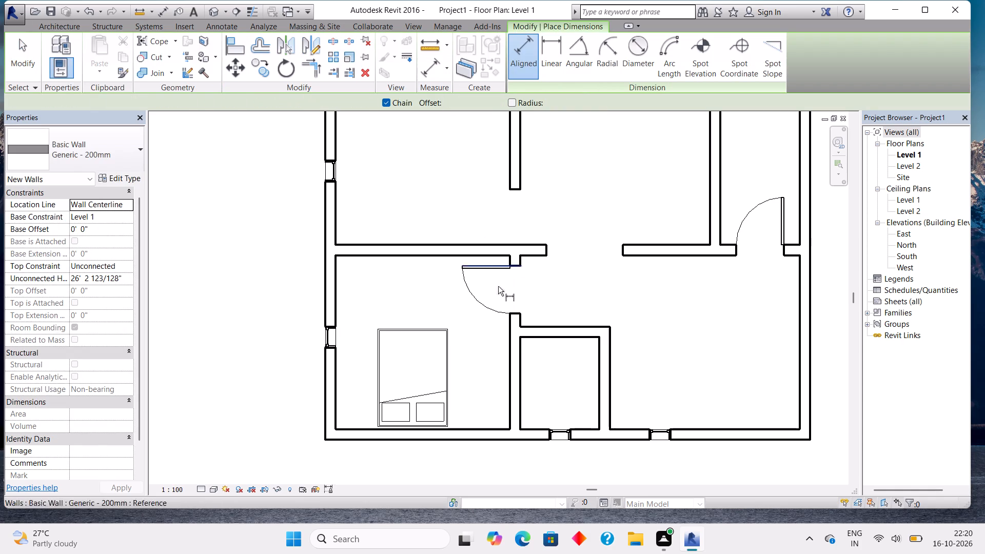
pyautogui.click(522, 378)
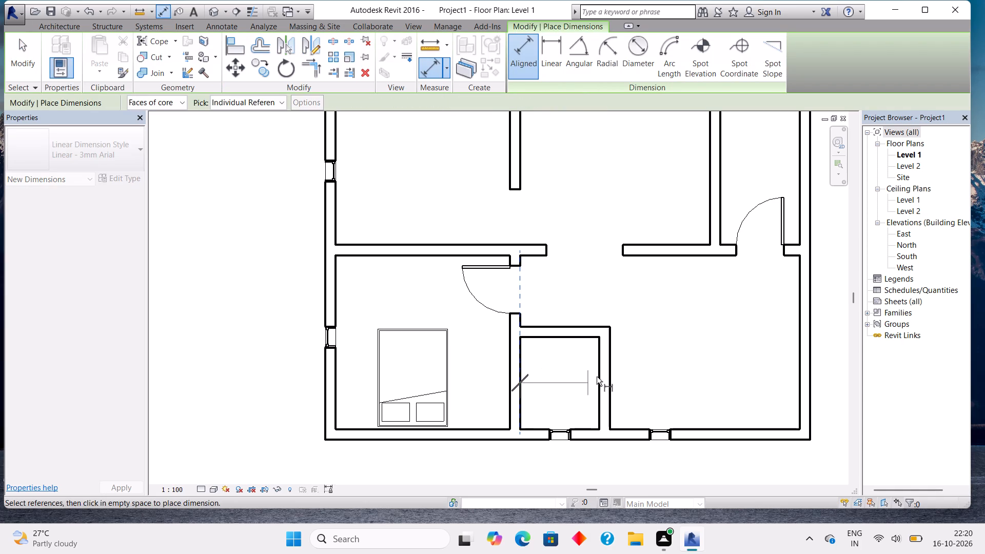
pyautogui.click(598, 375)
pyautogui.press('Escape')
pyautogui.click(563, 338)
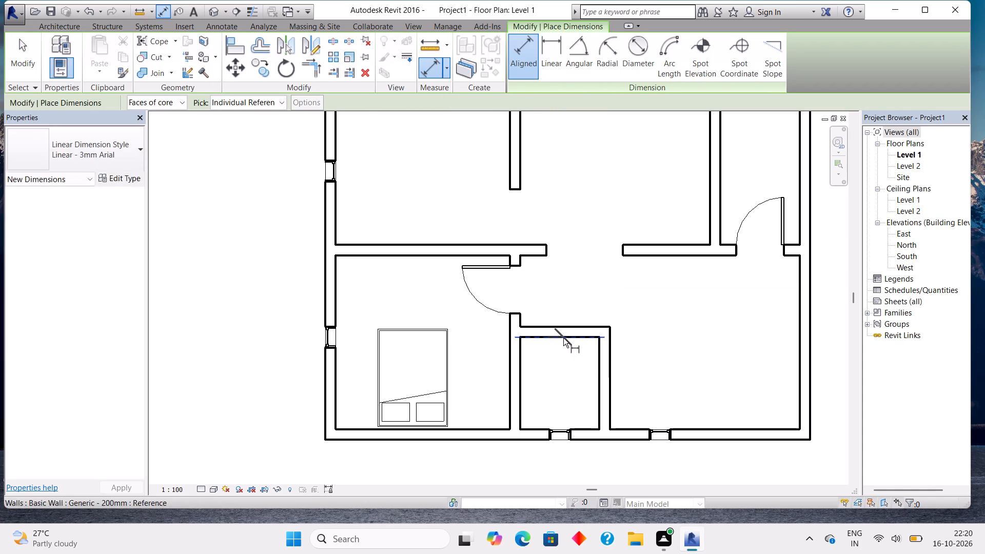
pyautogui.click(566, 428)
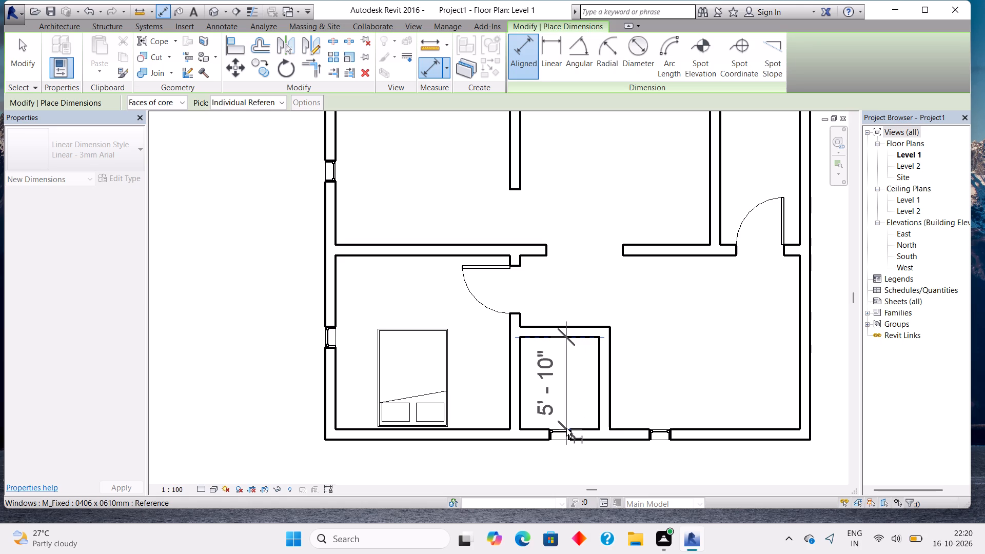
pyautogui.press('Escape')
pyautogui.press('Escape')
# Nudge the small room's north wall two increments north, to about 6'-9 15/16" from the south exterior wall.
pyautogui.click(562, 339)
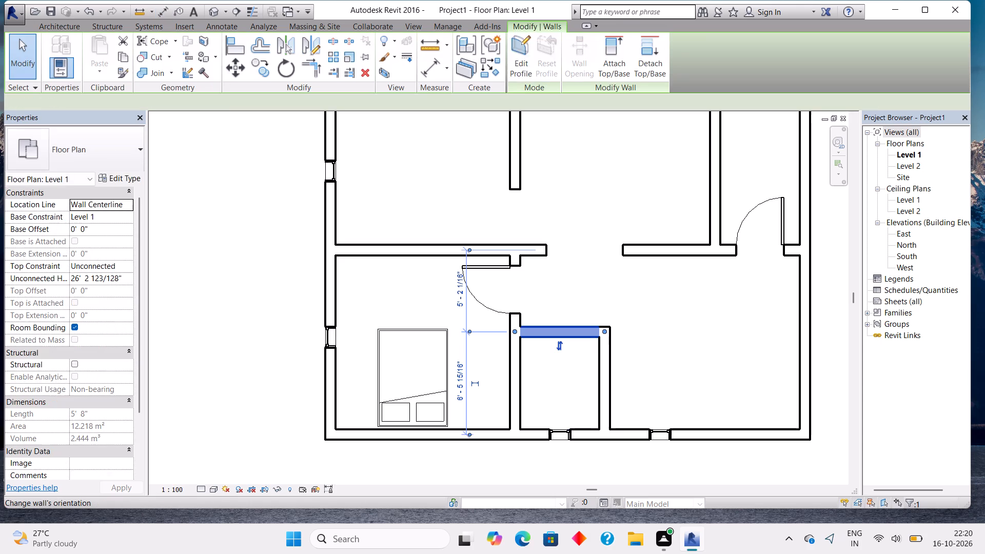
pyautogui.press('Up')
pyautogui.press('Up')
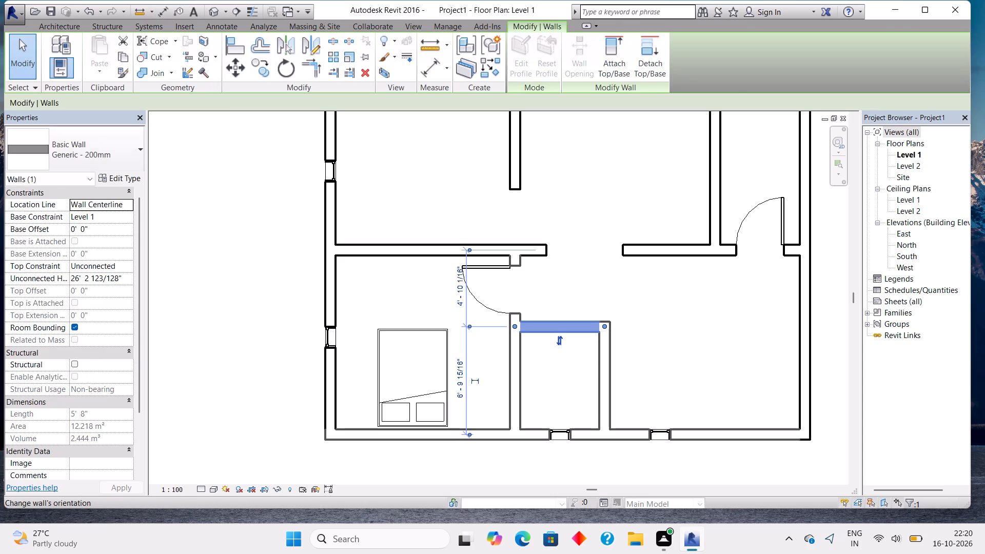
pyautogui.press('Escape')
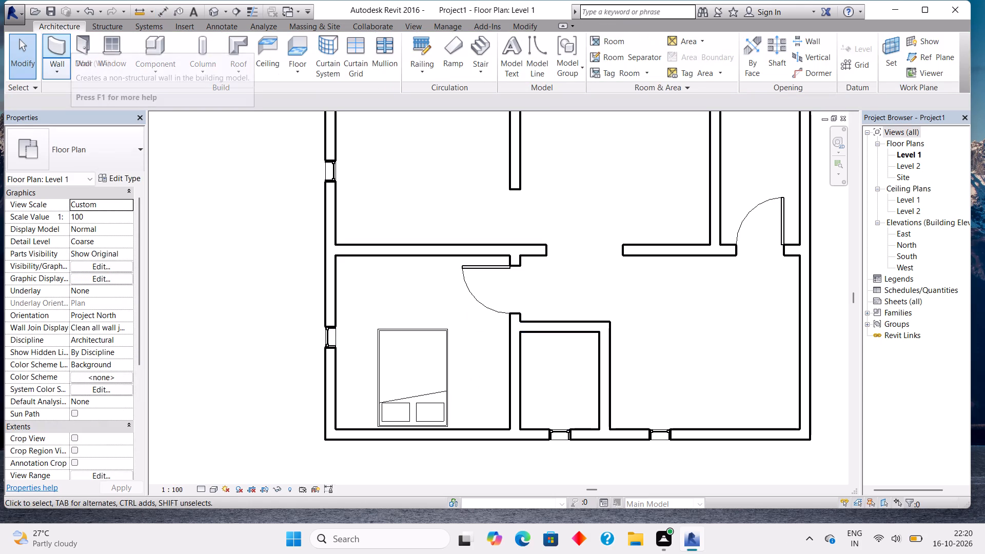
# Measure the small room's clear depth between its north wall and the south exterior wall.
pyautogui.click(55, 52)
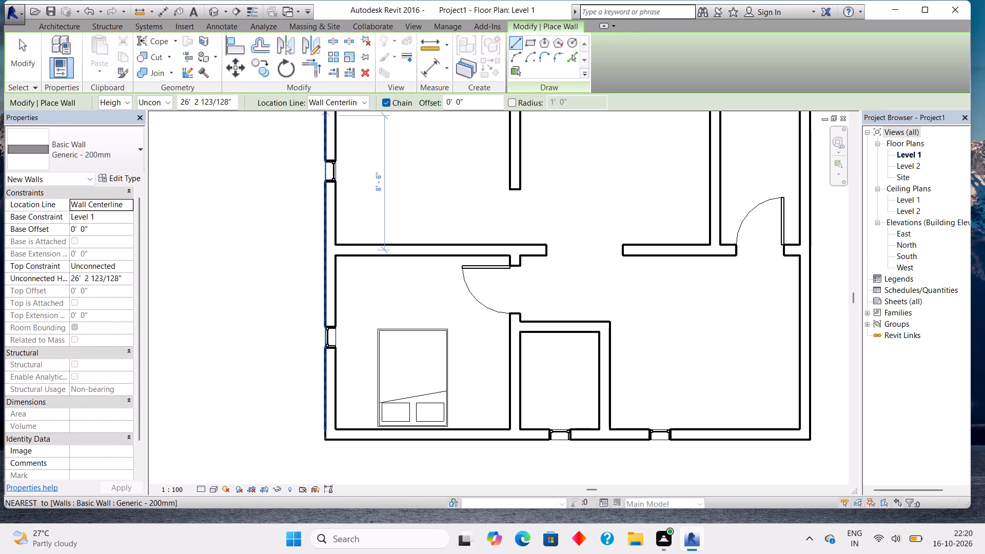
pyautogui.click(419, 67)
pyautogui.click(573, 330)
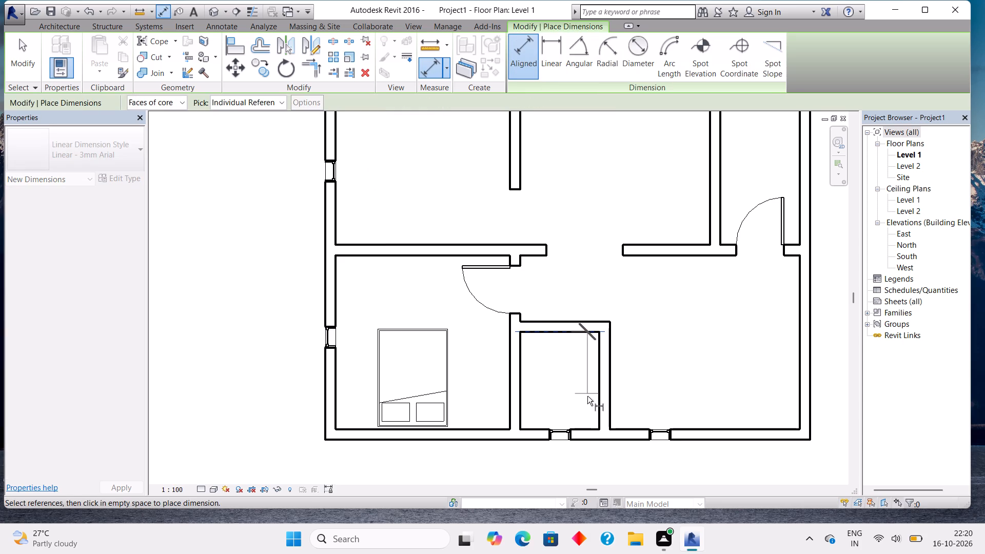
pyautogui.click(576, 428)
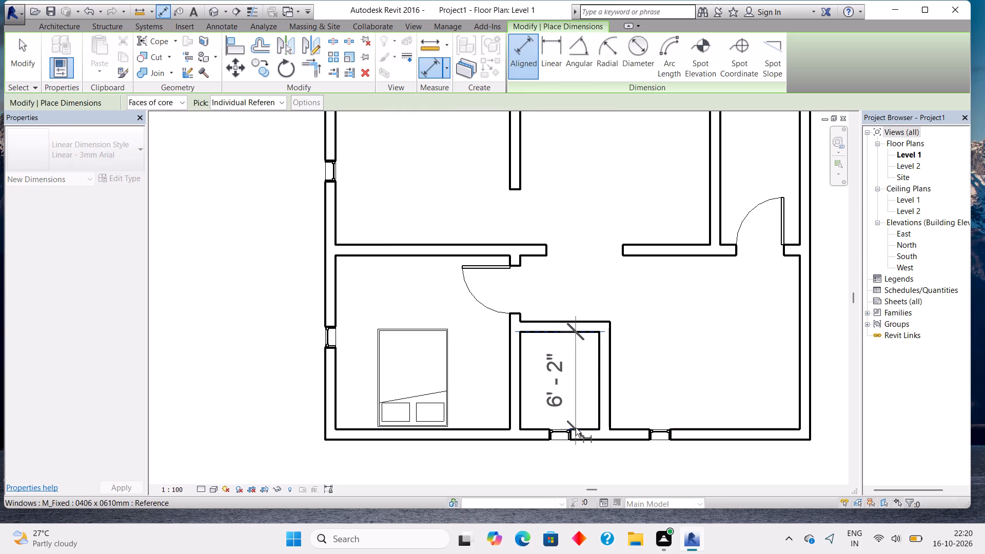
pyautogui.press('Escape')
pyautogui.press('Escape')
# Nudge the small room's north wall one increment south.
pyautogui.click(565, 332)
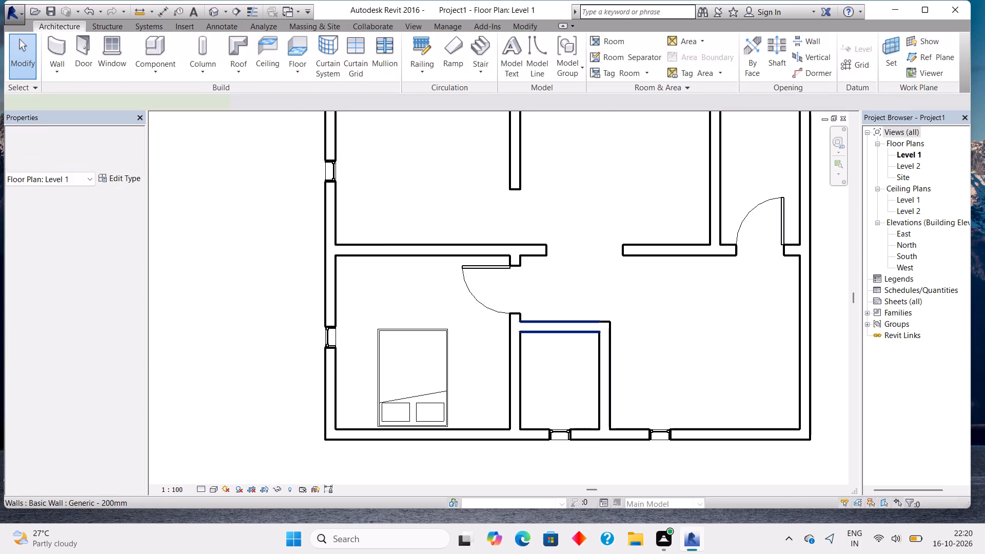
pyautogui.press('Down')
pyautogui.press('Escape')
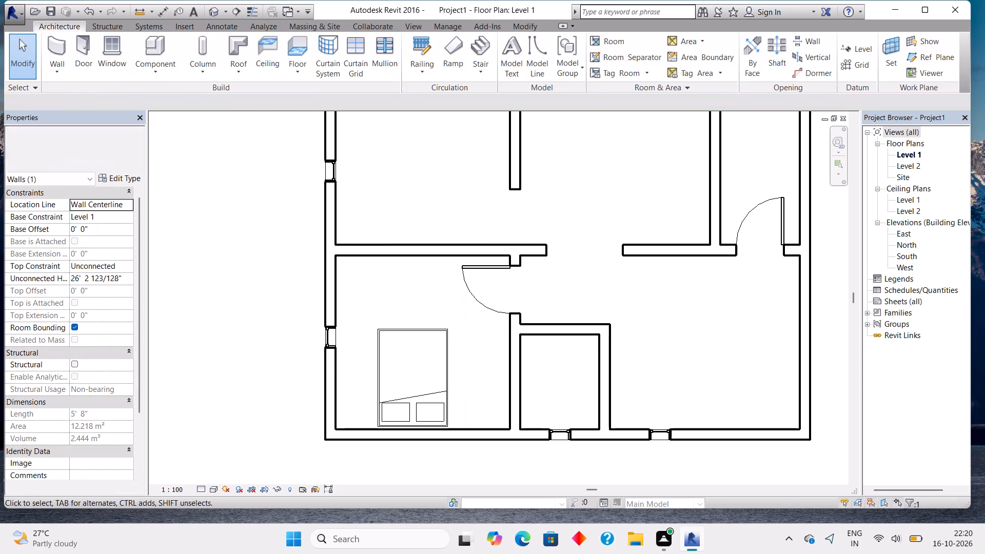
# Measure the small room's clear depth between its north wall and the south exterior wall.
pyautogui.click(53, 47)
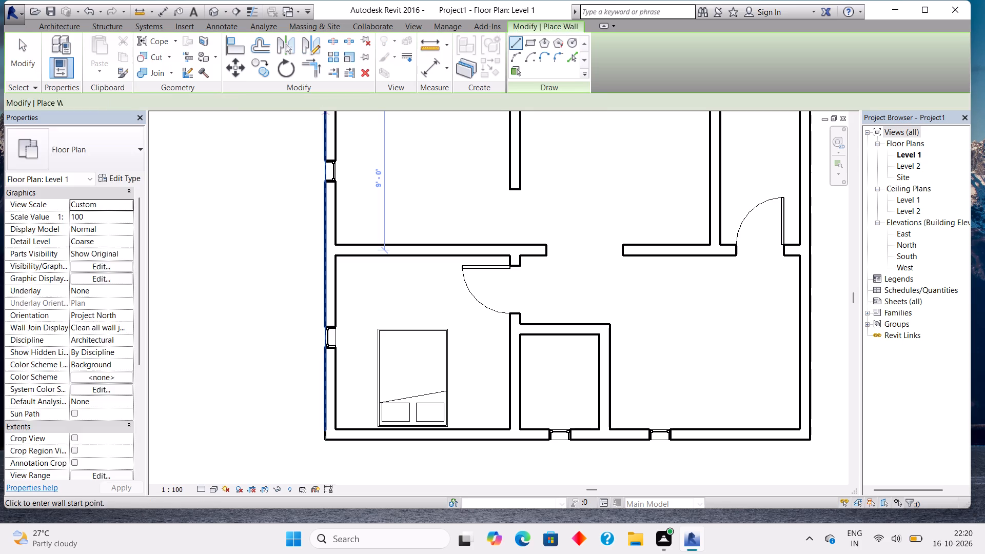
pyautogui.click(431, 71)
pyautogui.click(567, 330)
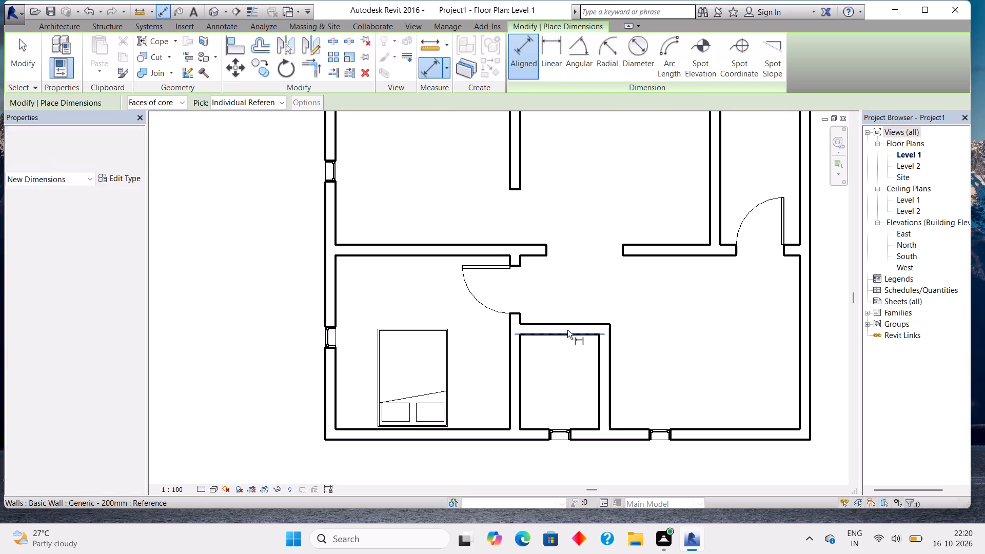
pyautogui.click(581, 431)
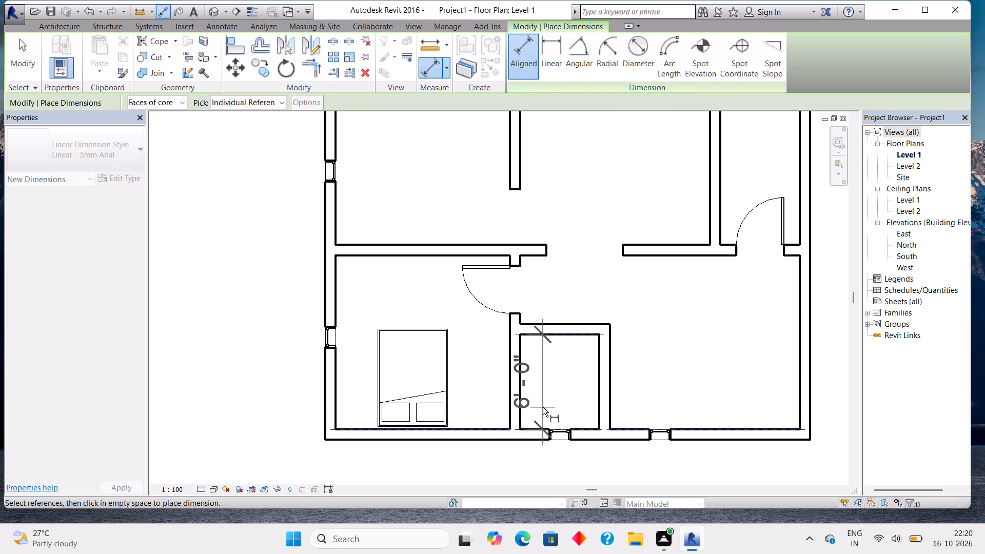
pyautogui.press('Escape')
# Place an M_Single-Flush 0762 x 2032mm door in the small room's north wall, hinged on the east side, swinging inward, 2'-0" from the east wall's centerline.
pyautogui.scroll(-1, 554, 365)
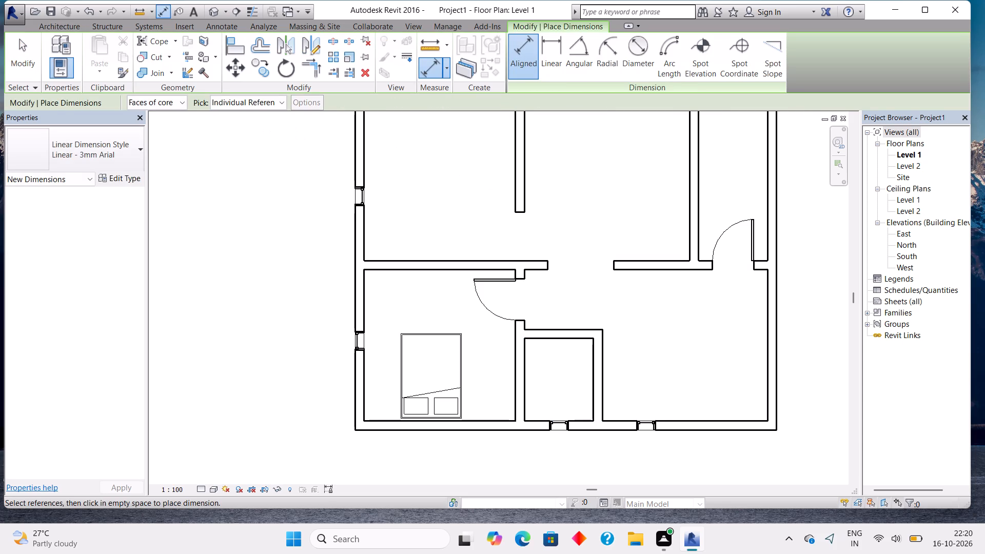
pyautogui.click(62, 19)
pyautogui.click(71, 33)
pyautogui.click(72, 21)
pyautogui.click(77, 43)
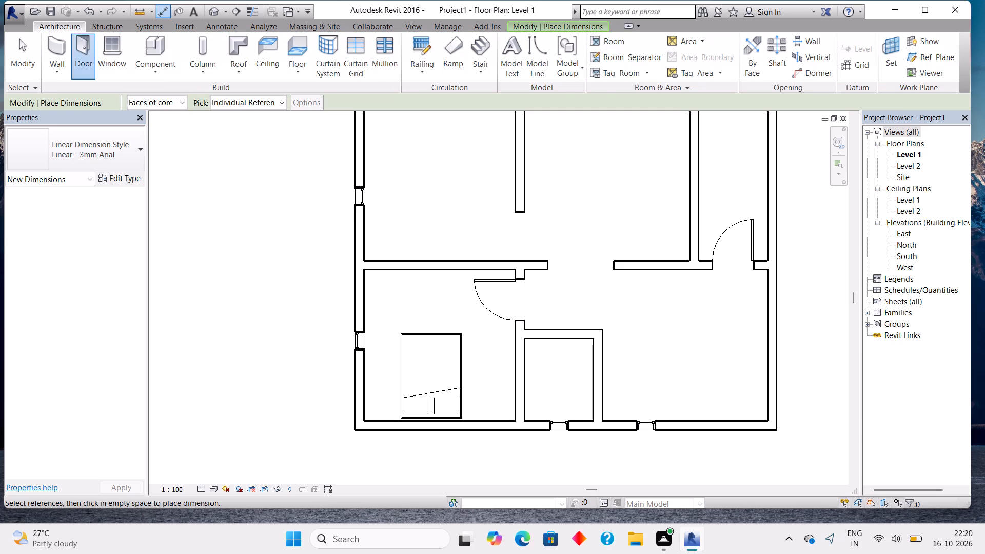
pyautogui.click(106, 136)
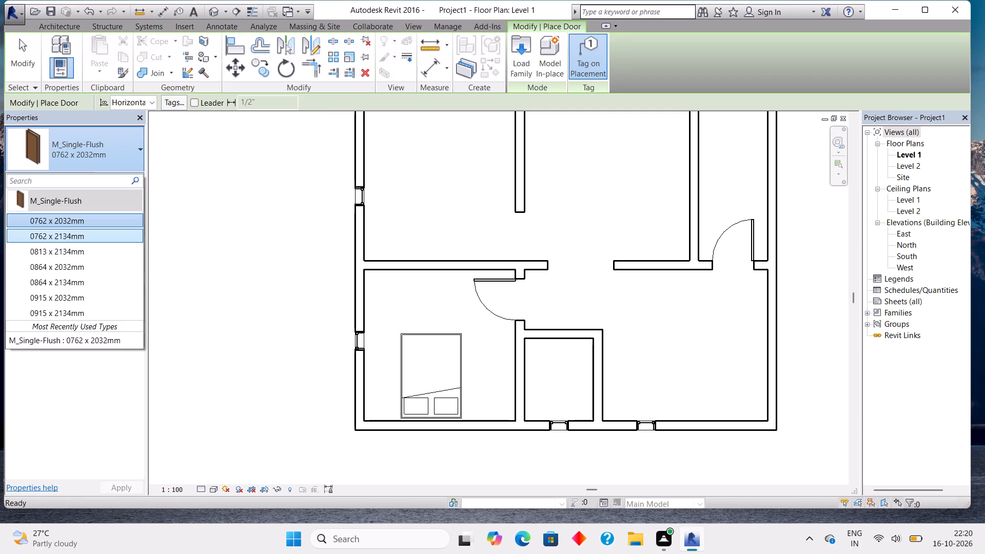
pyautogui.click(62, 219)
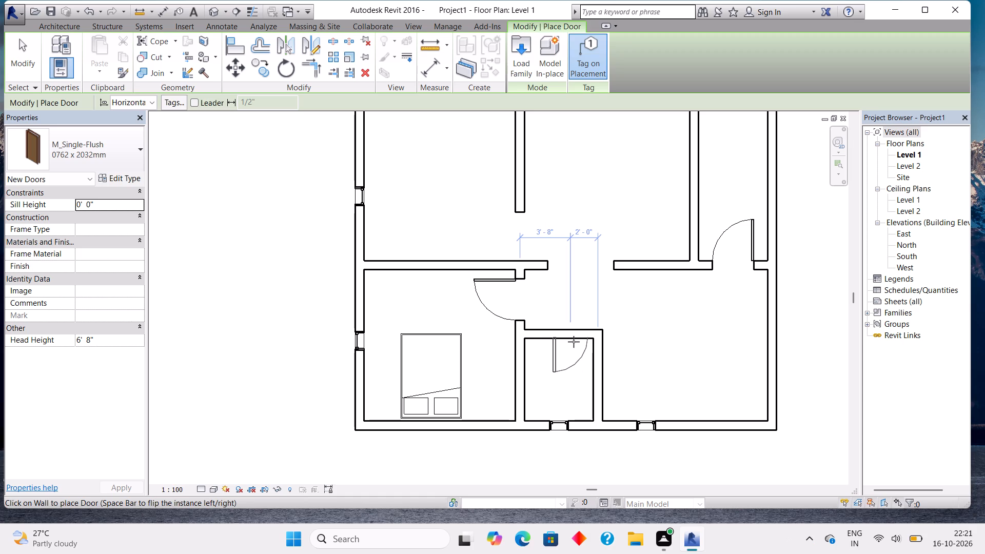
pyautogui.press('space')
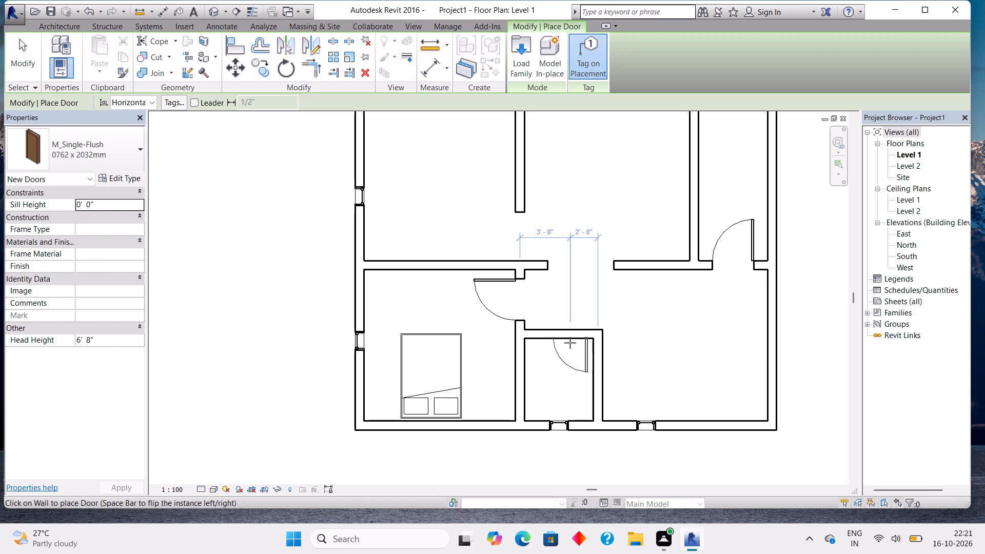
pyautogui.click(570, 343)
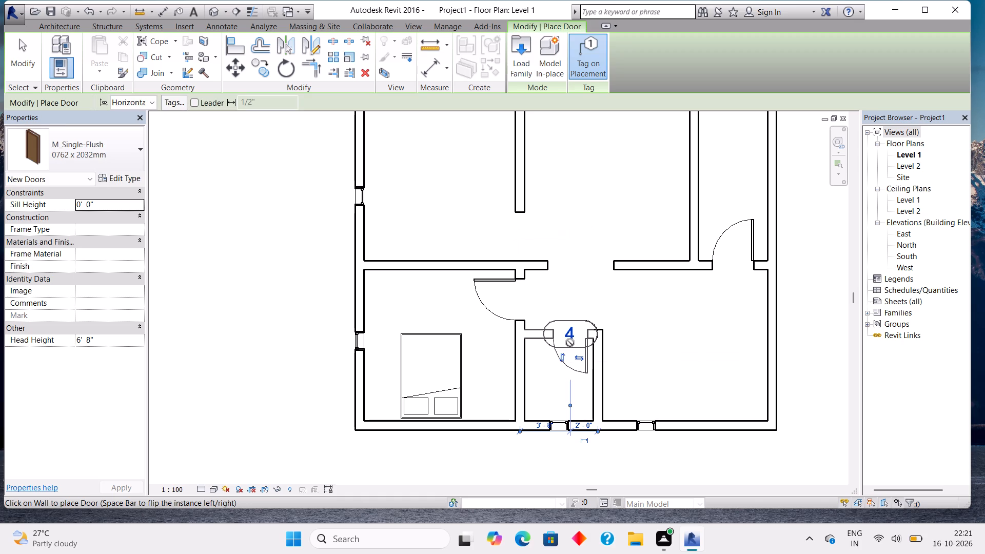
pyautogui.press('Escape')
pyautogui.press('Escape')
# Delete the tag of the small room's new door.
pyautogui.click(568, 321)
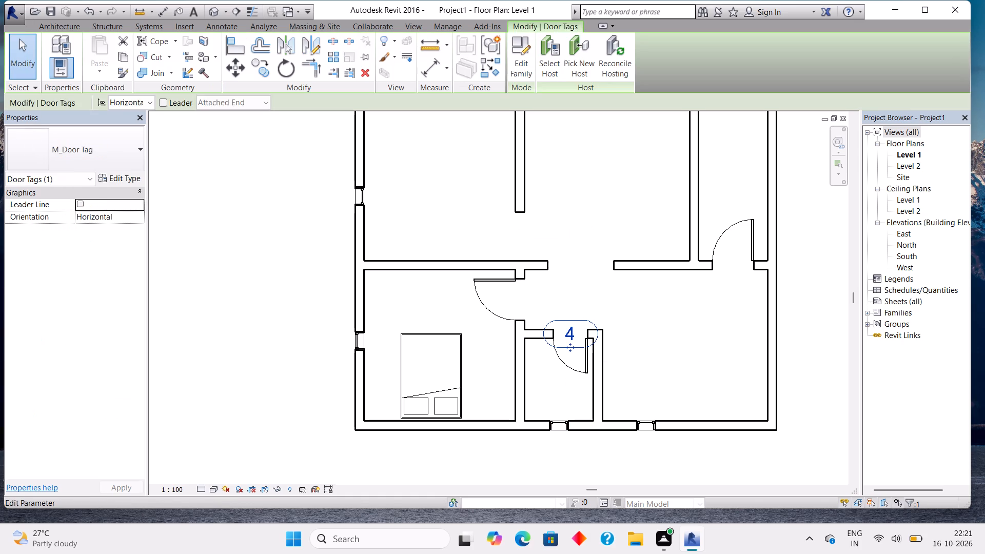
pyautogui.press('Delete')
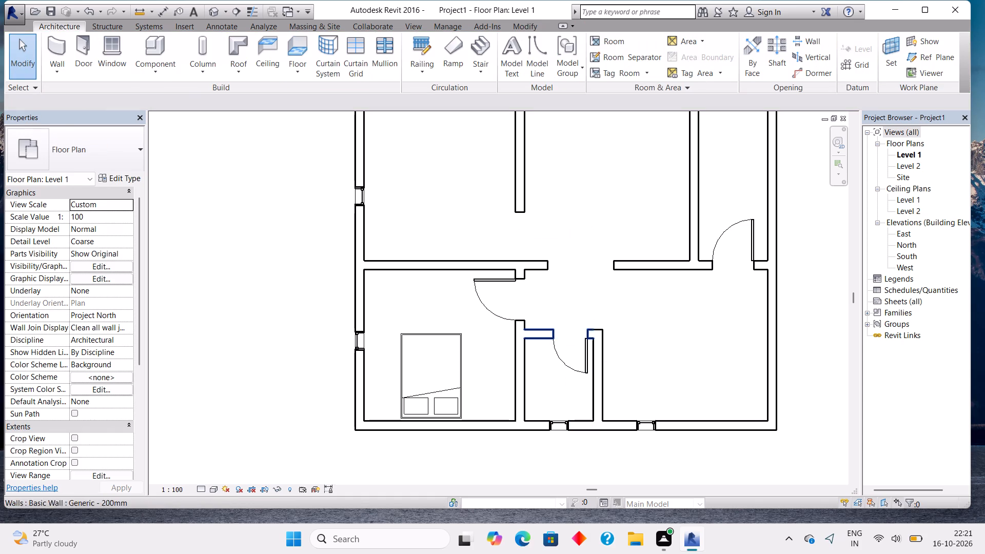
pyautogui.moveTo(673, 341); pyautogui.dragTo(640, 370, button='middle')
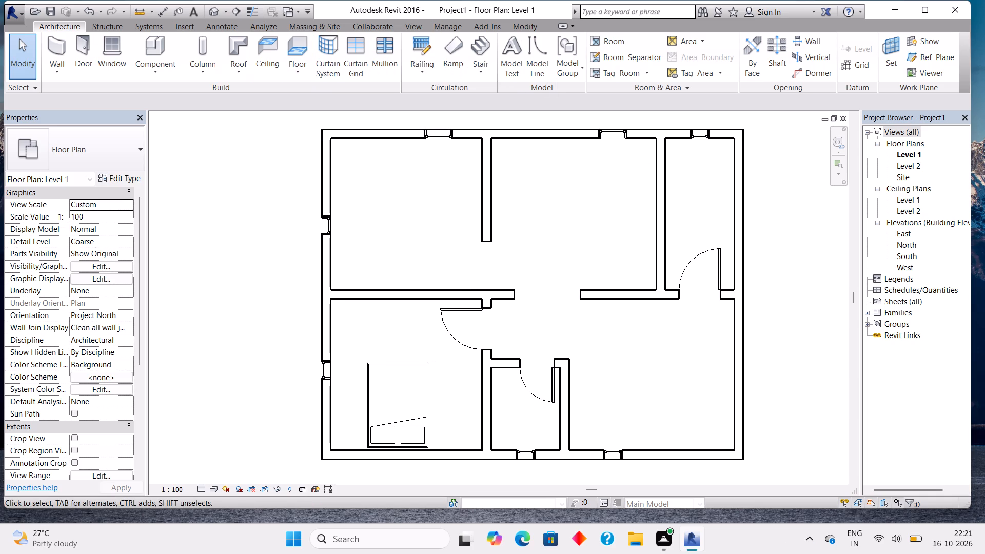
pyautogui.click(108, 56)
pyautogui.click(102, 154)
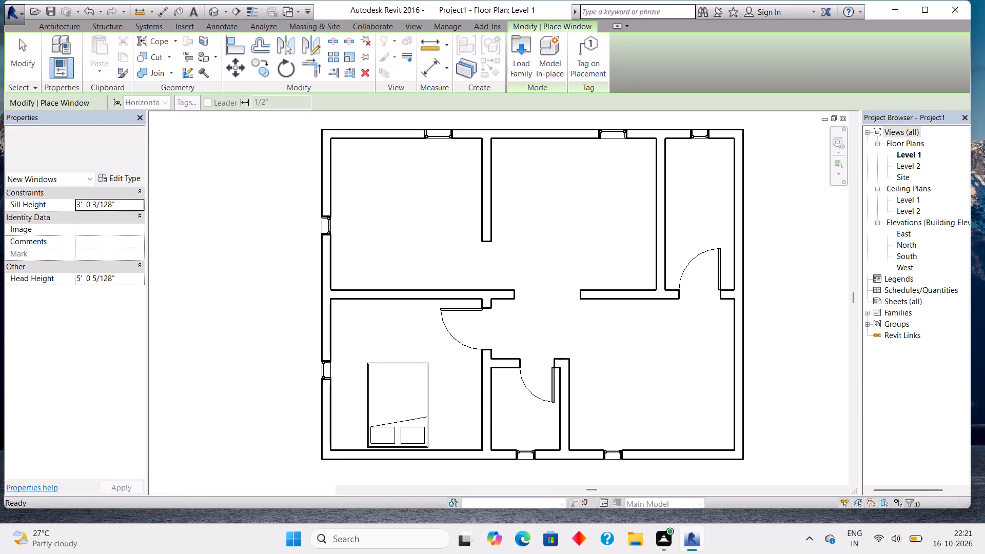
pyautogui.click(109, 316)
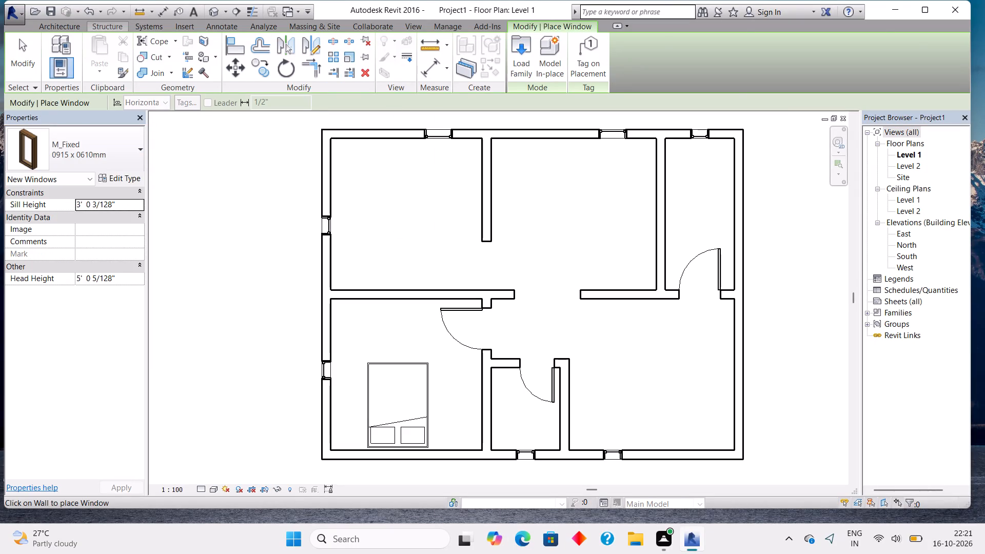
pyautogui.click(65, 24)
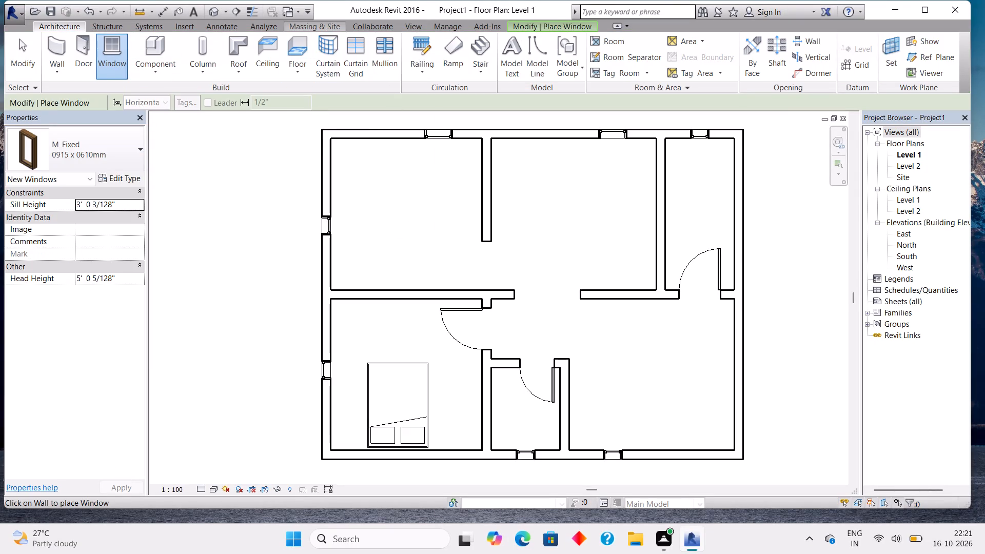
# Add a two-line text label reading KITCHEN and 11'X11' in the northwest room.
pyautogui.click(232, 25)
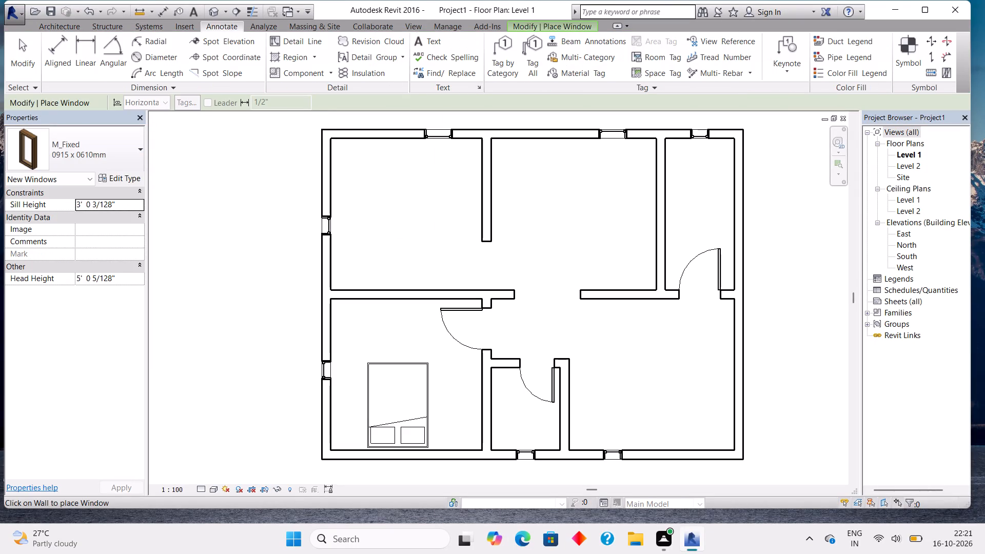
pyautogui.click(441, 42)
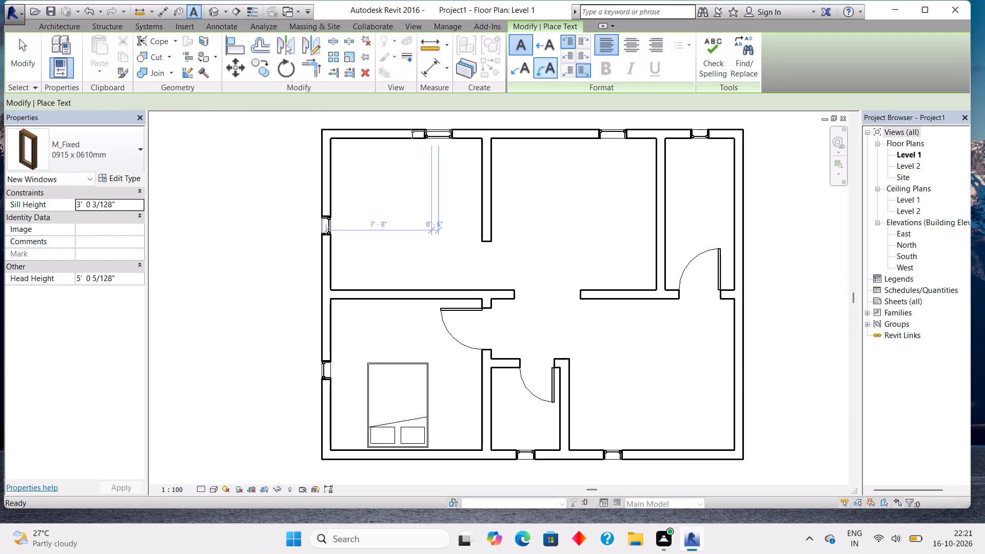
pyautogui.click(384, 200)
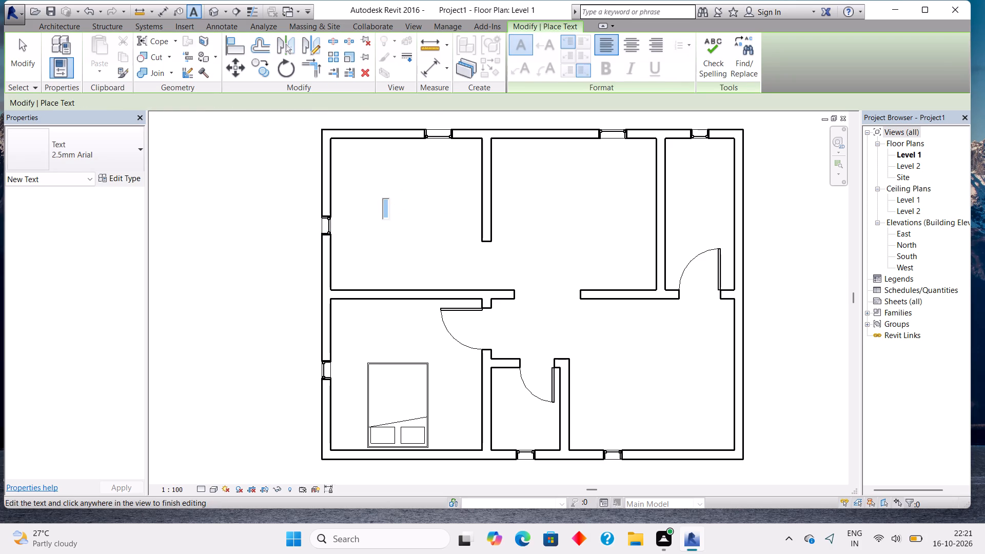
pyautogui.write('KITCHEN')
pyautogui.press('Return')
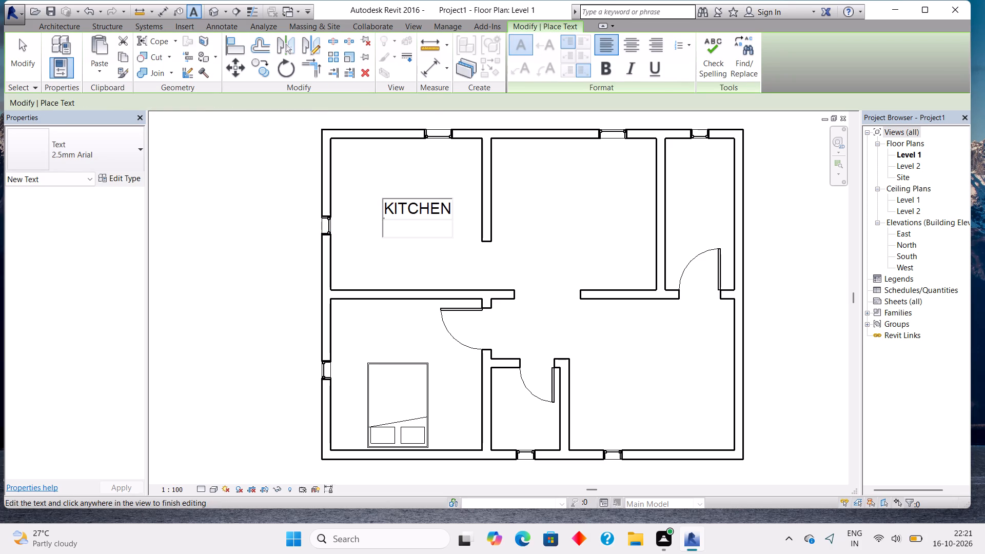
pyautogui.write("11'")
pyautogui.write('X11')
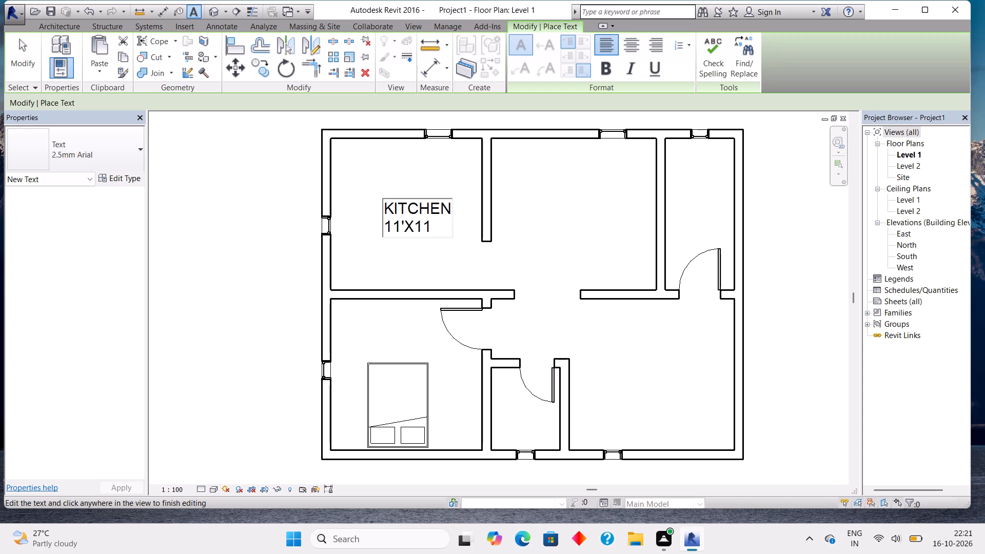
pyautogui.press("'")
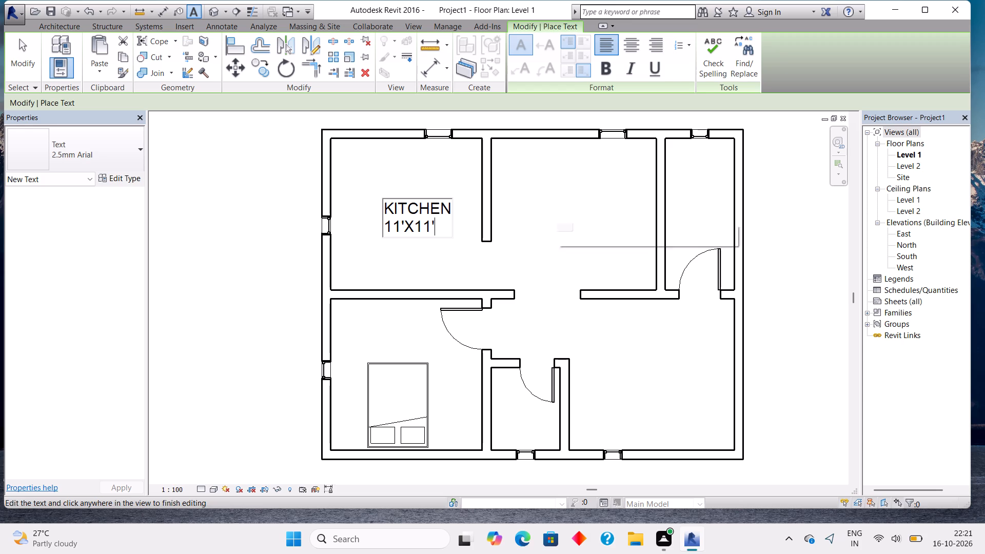
# Add a two-line text label reading DINING and 12'X11' in the north middle room.
pyautogui.doubleClick(542, 201)
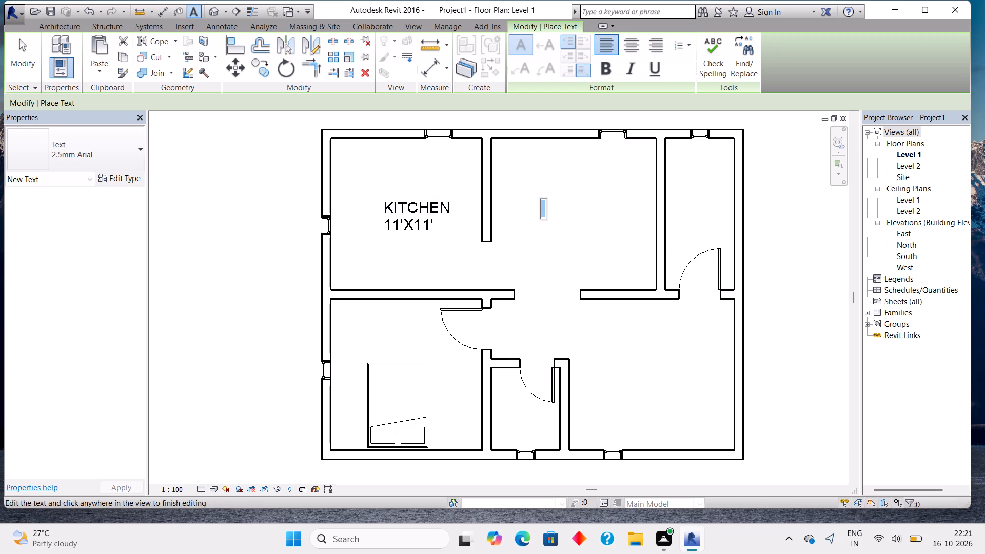
pyautogui.write('DINING')
pyautogui.press('Return')
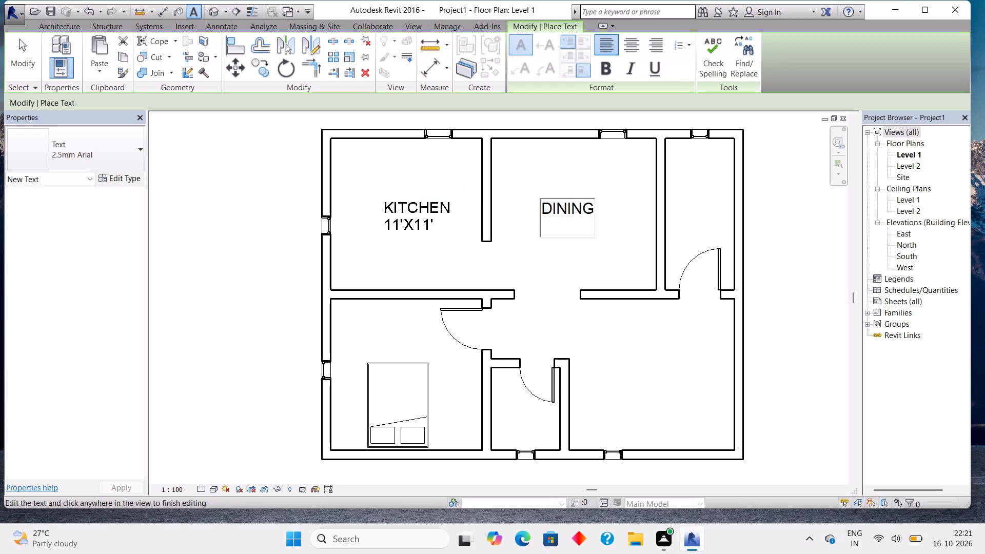
pyautogui.write("12'")
pyautogui.write('X11')
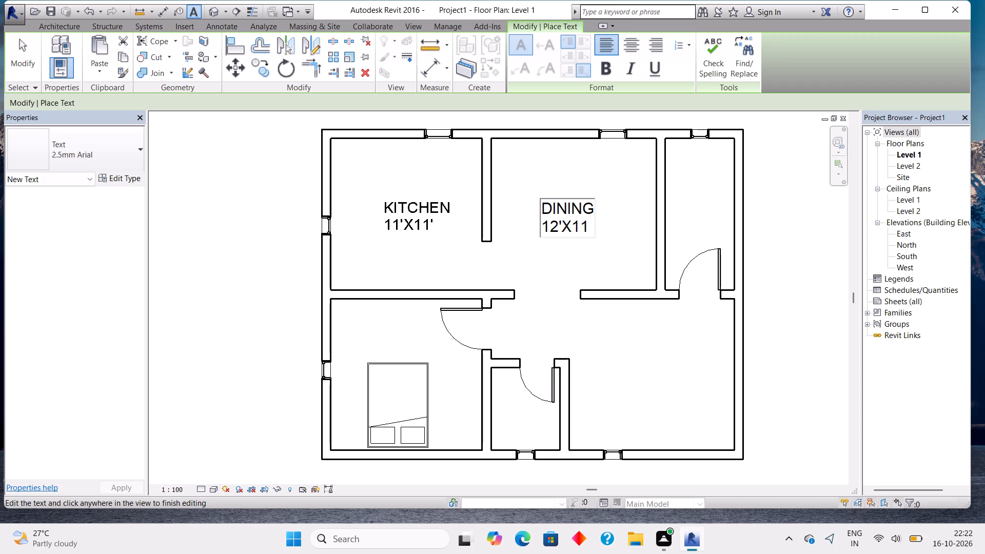
pyautogui.press("'")
# Add a two-line text label reading PUJA and 4'6"X11' in the narrow northeast room.
pyautogui.doubleClick(691, 182)
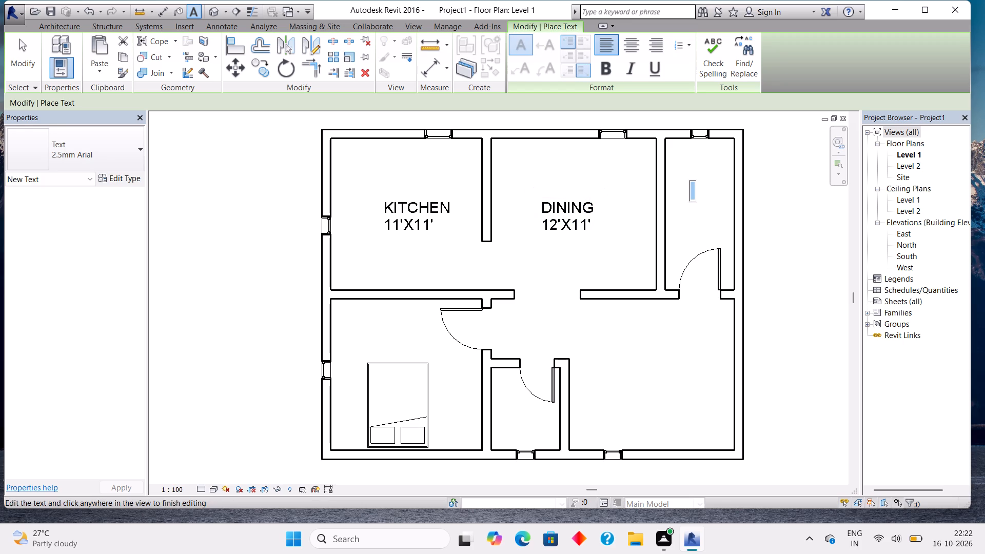
pyautogui.write('PUJA')
pyautogui.press('Return')
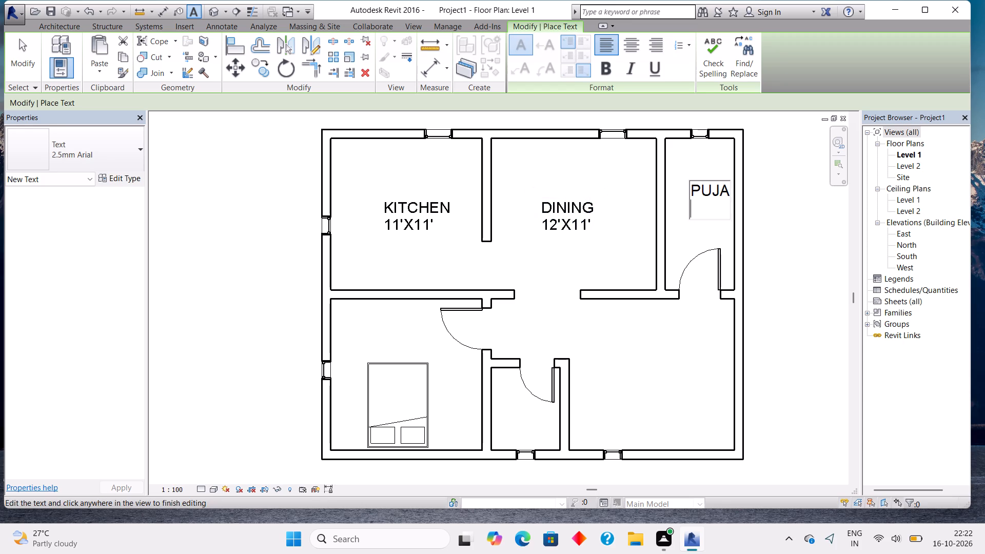
pyautogui.write("4'6")
pyautogui.hotkey('shift', '"')
pyautogui.press('x')
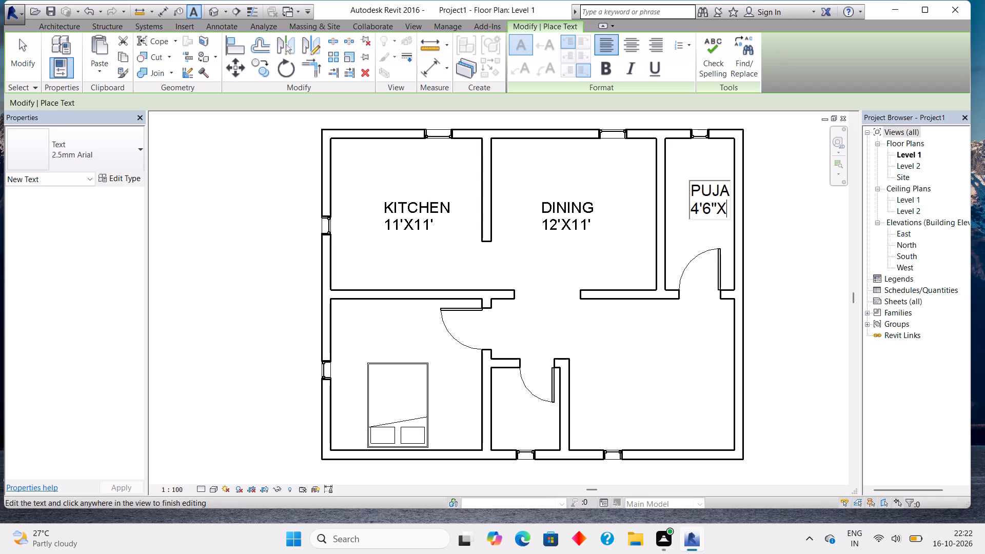
pyautogui.write("11'")
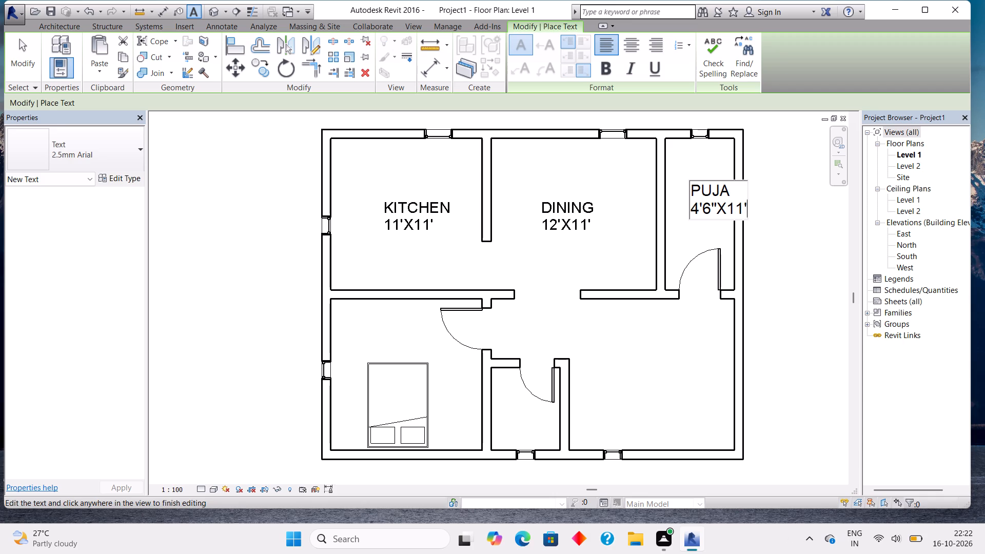
# Add a two-line text label reading HALL and 11'6"X11' in the large southeast room.
pyautogui.doubleClick(633, 358)
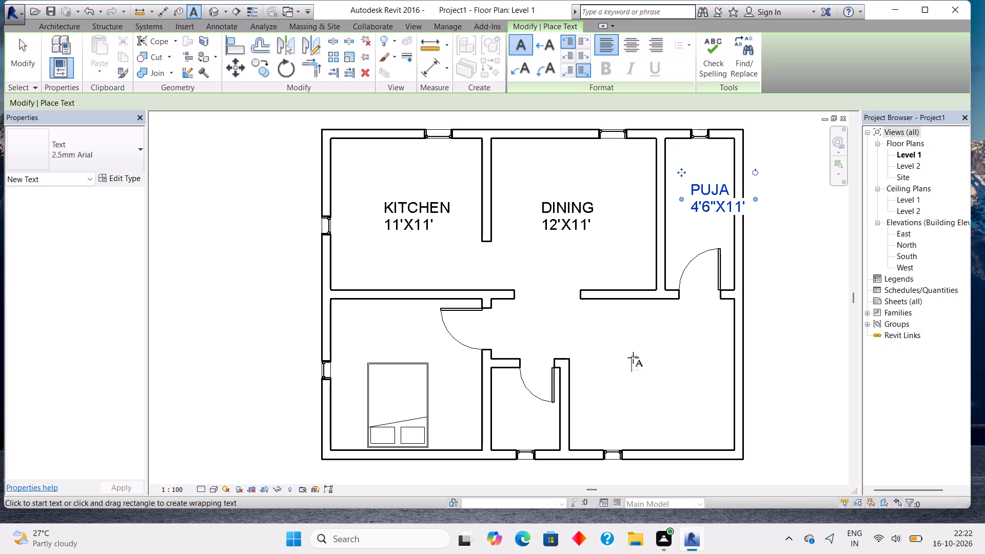
pyautogui.write('HALL')
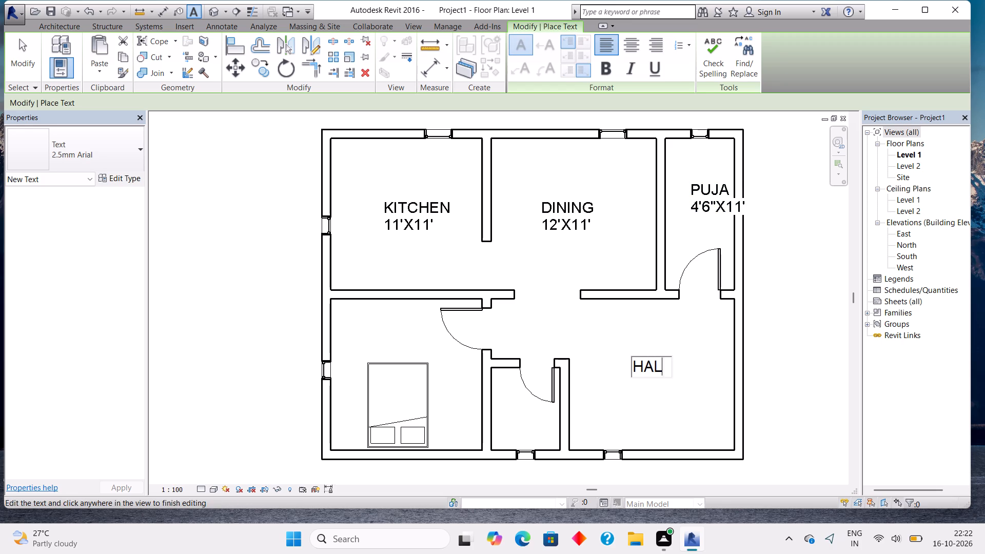
pyautogui.press('Return')
pyautogui.write('11')
pyautogui.write("'6")
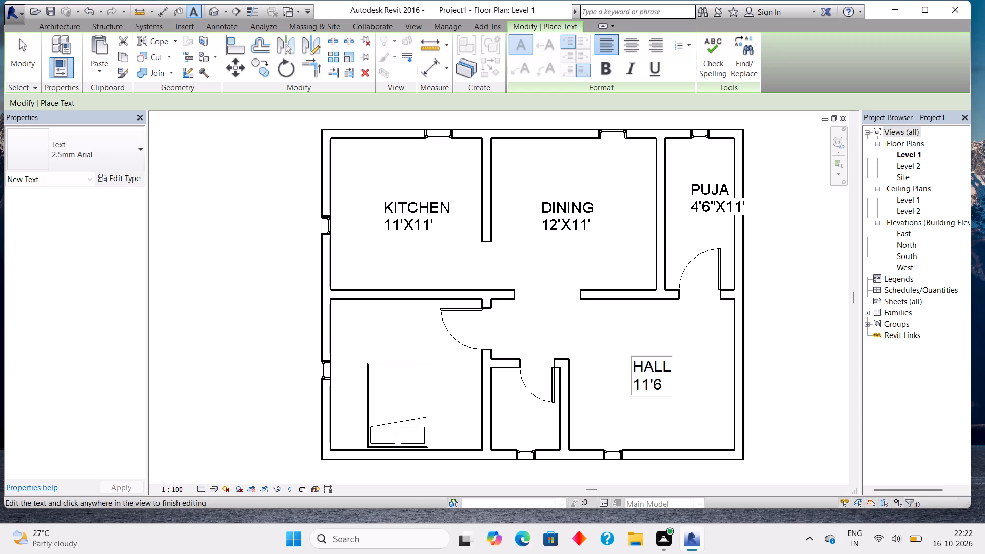
pyautogui.hotkey('shift', '"')
pyautogui.press('x')
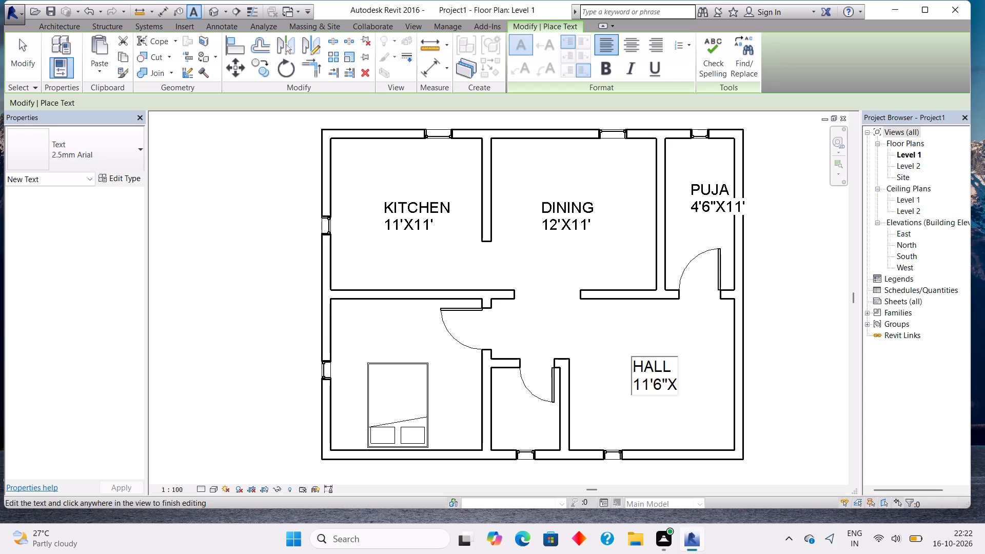
pyautogui.write('11')
pyautogui.hotkey('shift', '"')
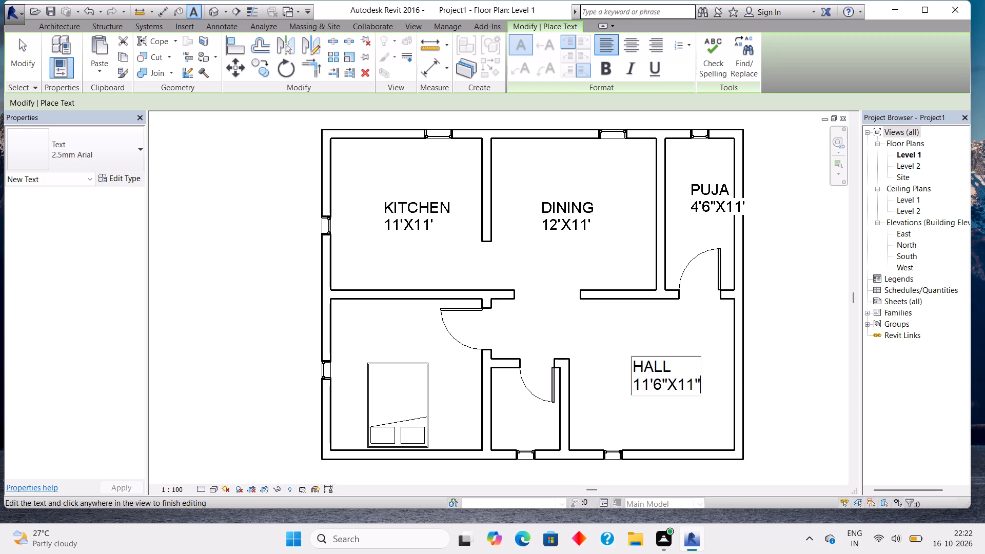
pyautogui.press('BackSpace')
pyautogui.press("'")
# Add a two-line text label reading TOILET and 5'X6' in the small south middle room.
pyautogui.doubleClick(503, 400)
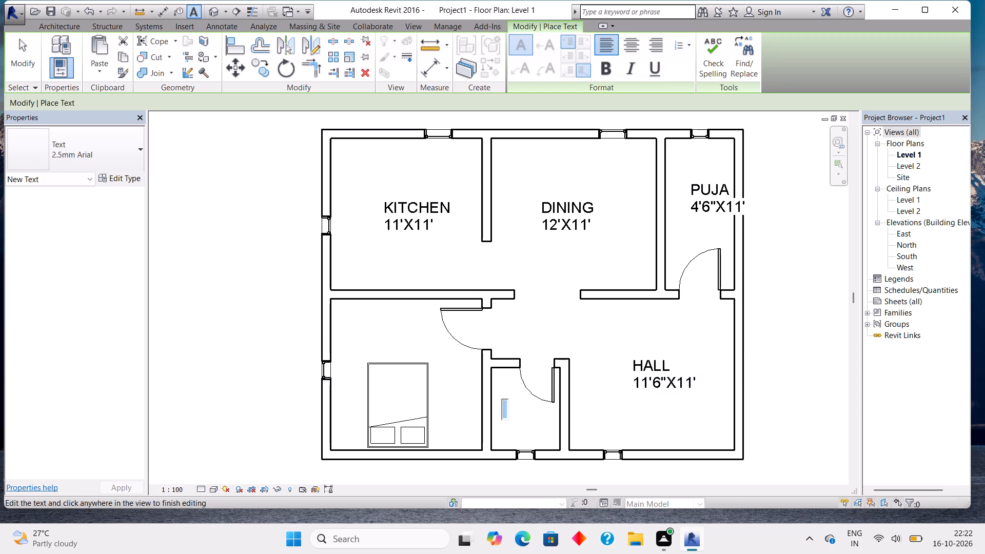
pyautogui.write('TOILET')
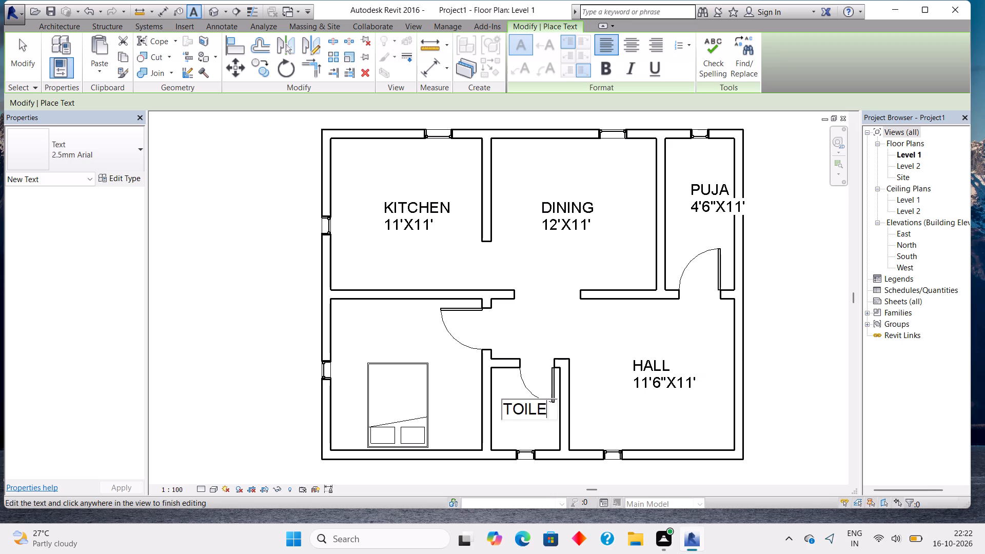
pyautogui.press('Return')
pyautogui.write("5'")
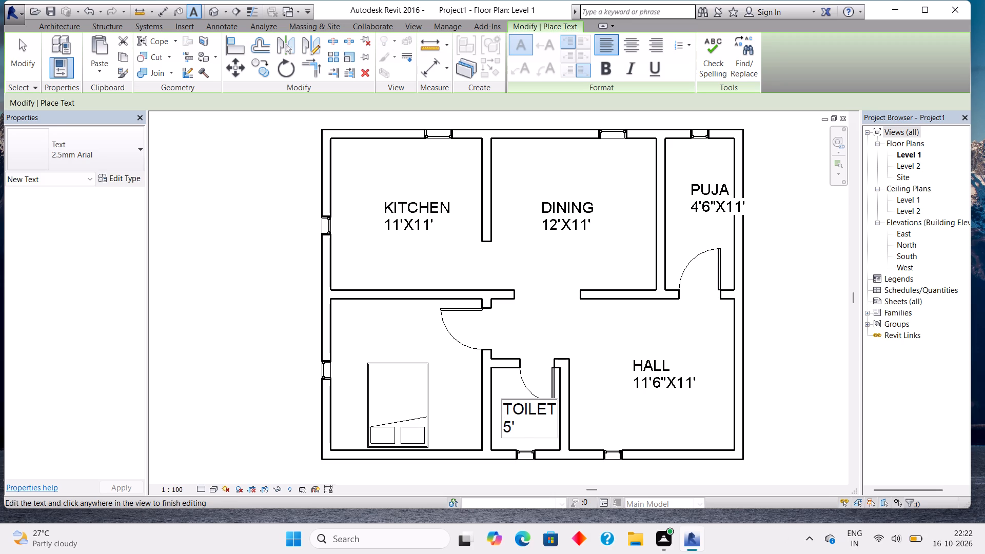
pyautogui.press('x')
pyautogui.press('6')
pyautogui.press("'")
# Add a two-line text label reading BEDROOM and 11'X11' above the bed in the southwest room.
pyautogui.doubleClick(355, 308)
pyautogui.write('BEDROOM')
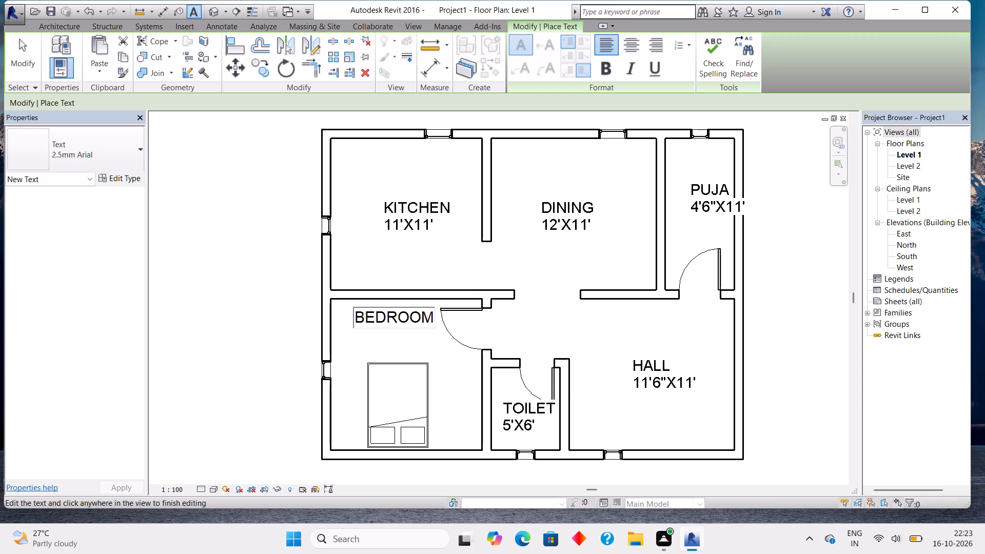
pyautogui.press('Return')
pyautogui.write('11')
pyautogui.press("'")
pyautogui.write('X11')
pyautogui.press("'")
# Label the west windows of the kitchen and bedroom W, the toilet's south window V and the hall's south window W.
pyautogui.doubleClick(311, 222)
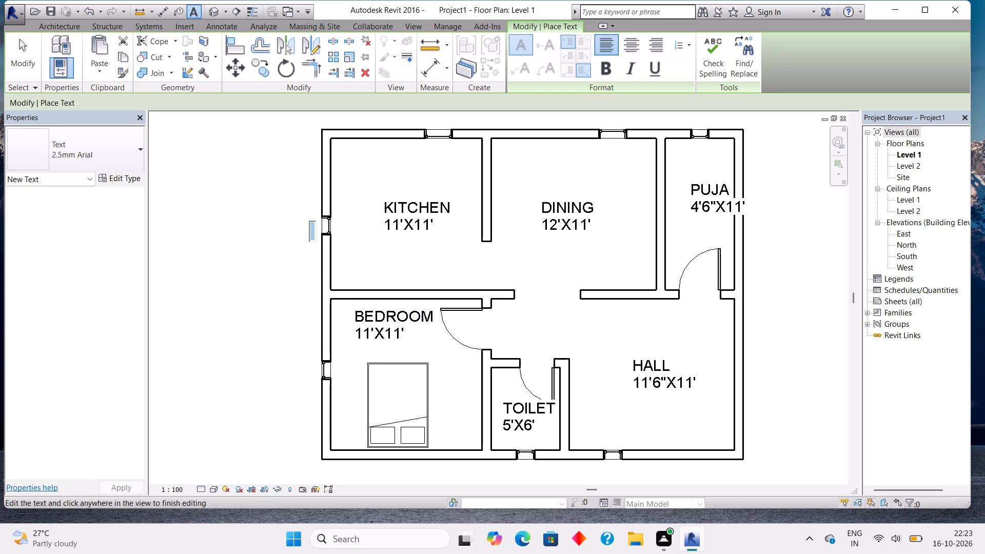
pyautogui.press('w')
pyautogui.doubleClick(308, 370)
pyautogui.press('w')
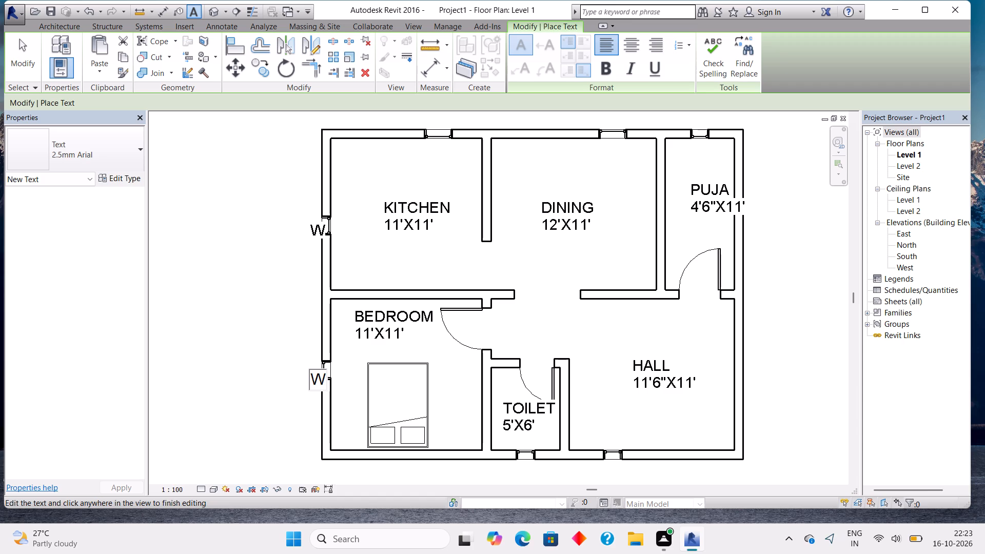
pyautogui.doubleClick(523, 465)
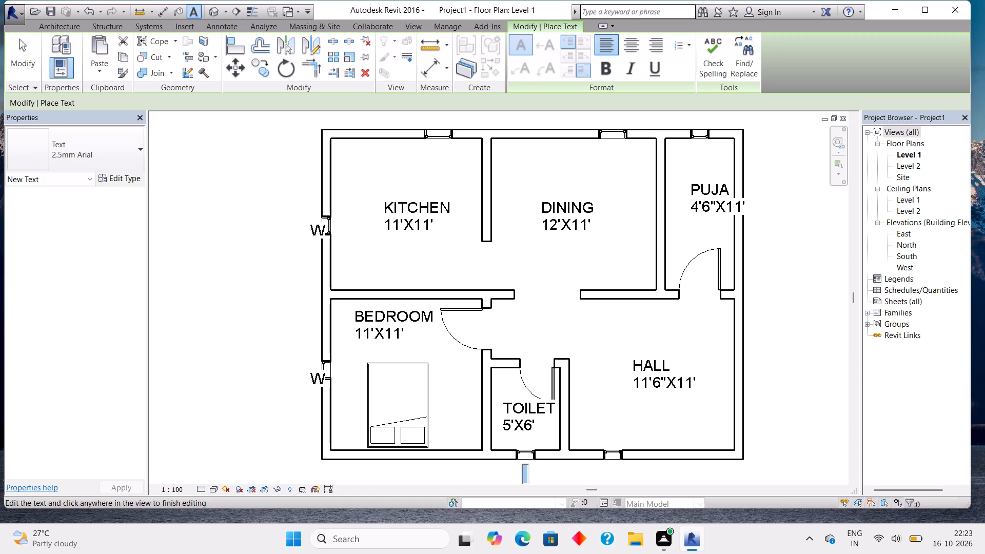
pyautogui.press('v')
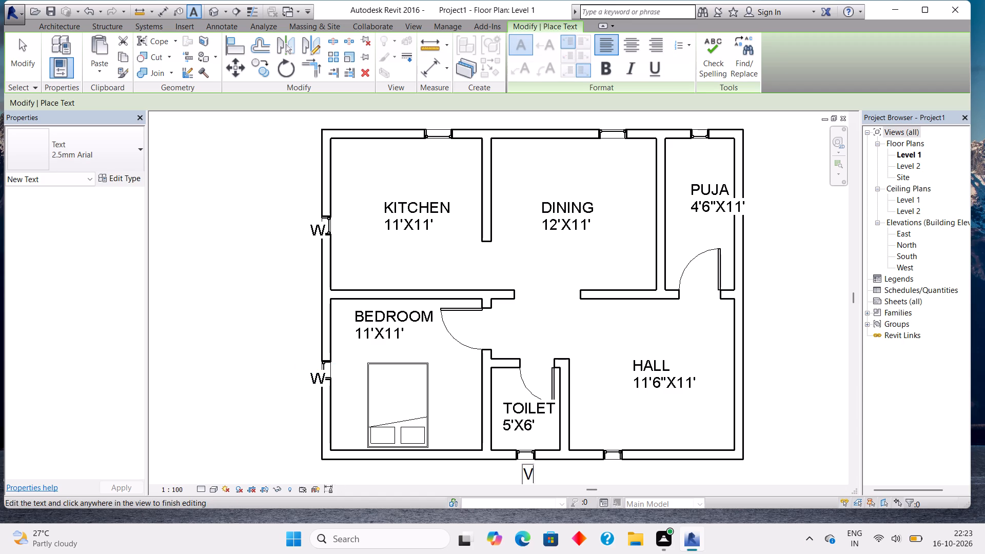
pyautogui.doubleClick(602, 478)
pyautogui.press('w')
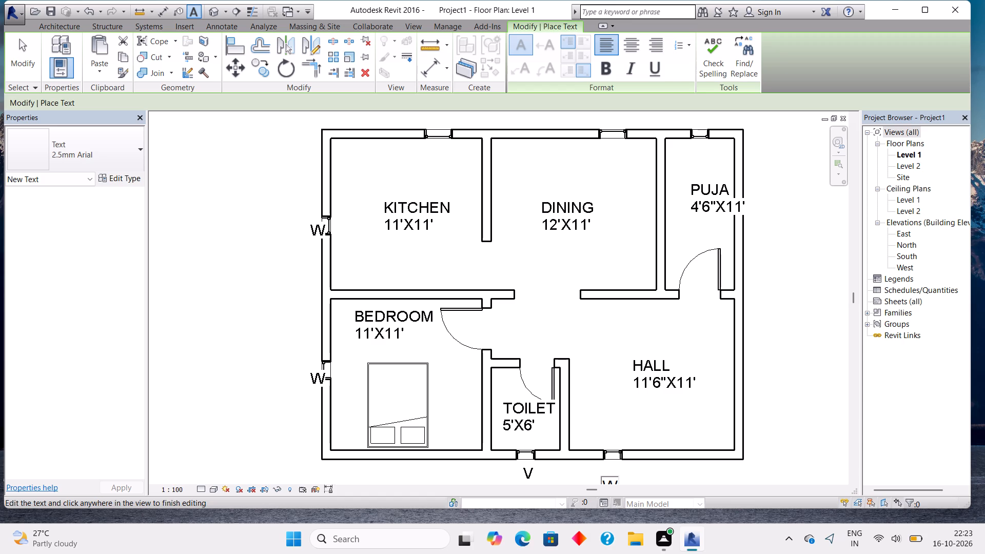
# Label the north wall windows with text: V at the puja room, W at the dining room and W at the kitchen.
pyautogui.moveTo(688, 165); pyautogui.dragTo(681, 194, button='middle')
pyautogui.doubleClick(688, 149)
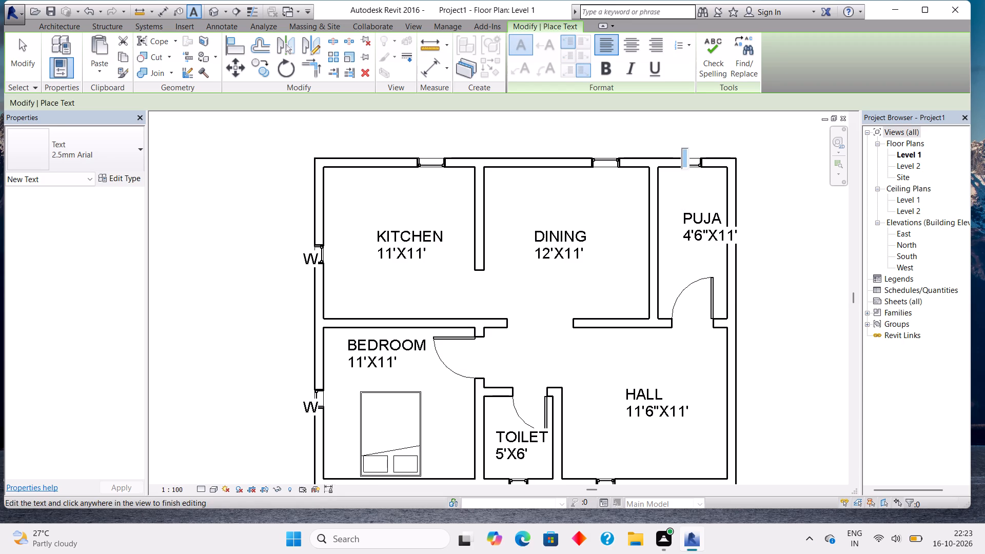
pyautogui.press('v')
pyautogui.doubleClick(605, 141)
pyautogui.press('w')
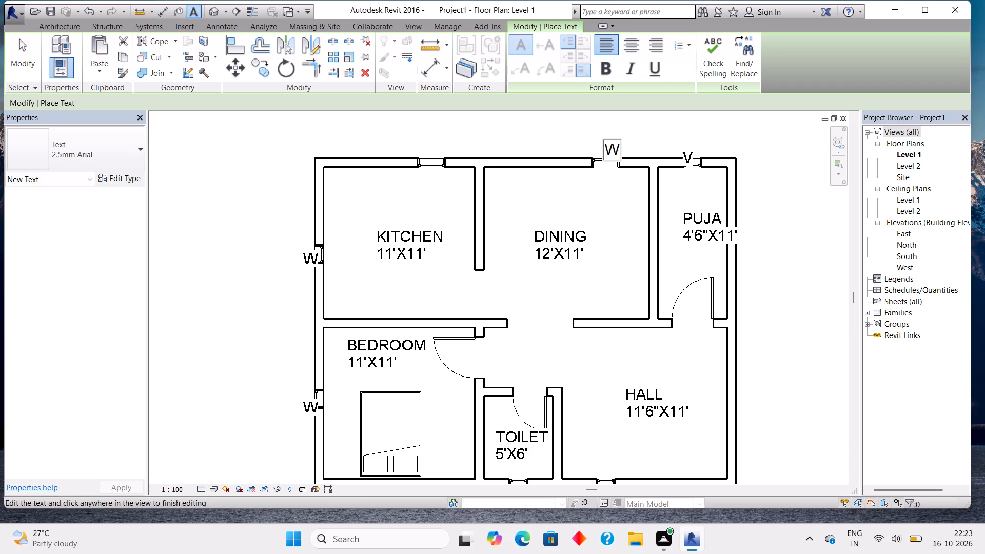
pyautogui.doubleClick(436, 142)
pyautogui.press('w')
pyautogui.scroll(-4, 523, 166)
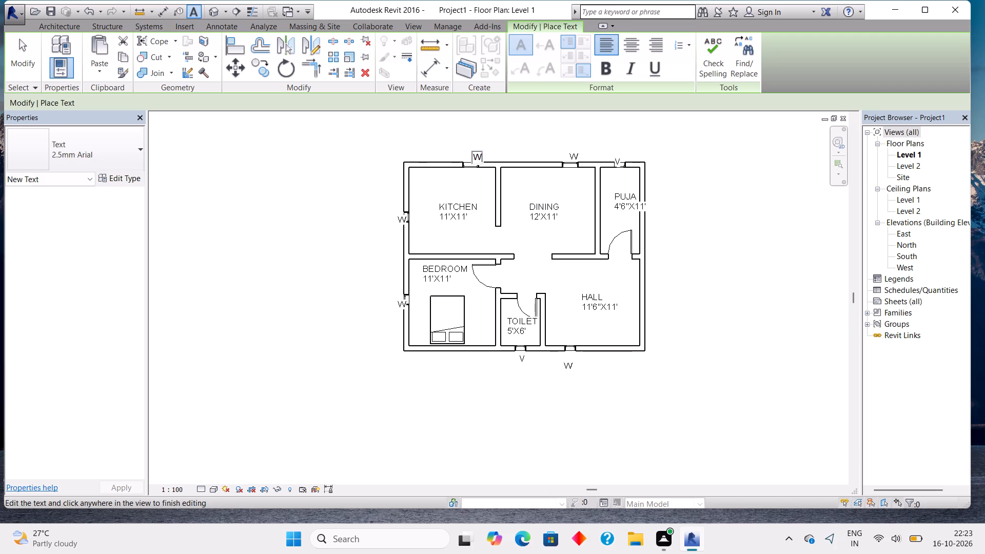
pyautogui.scroll(1, 575, 246)
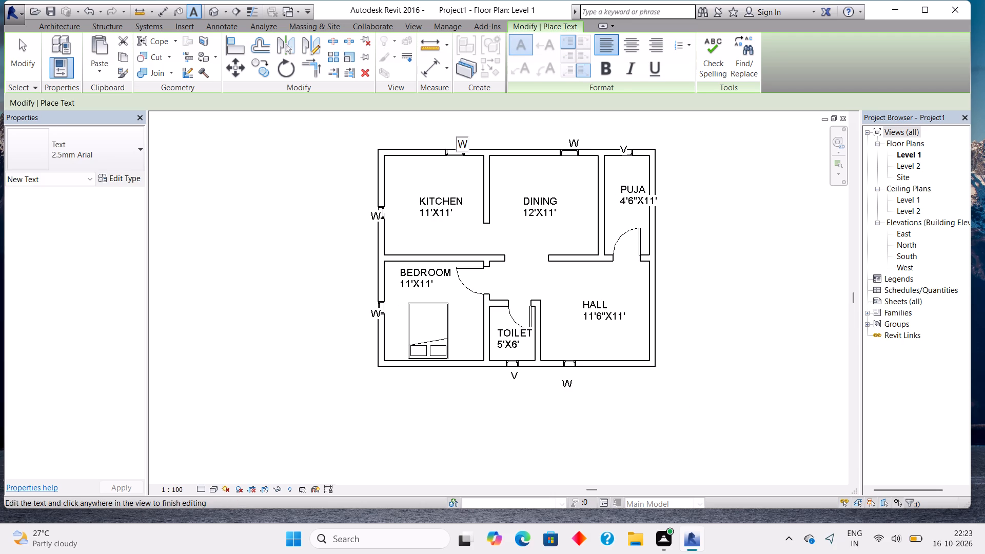
pyautogui.doubleClick(716, 273)
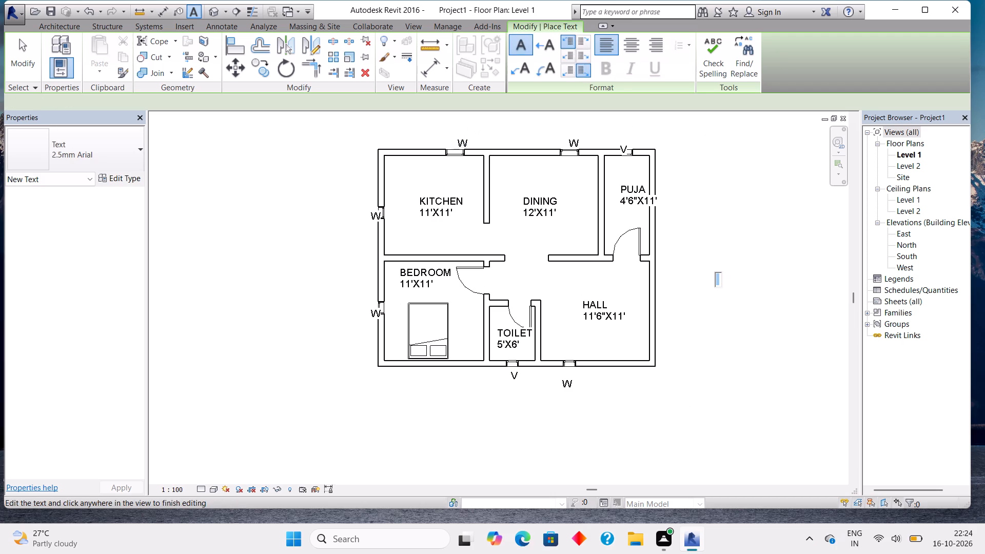
pyautogui.scroll(4, 539, 228)
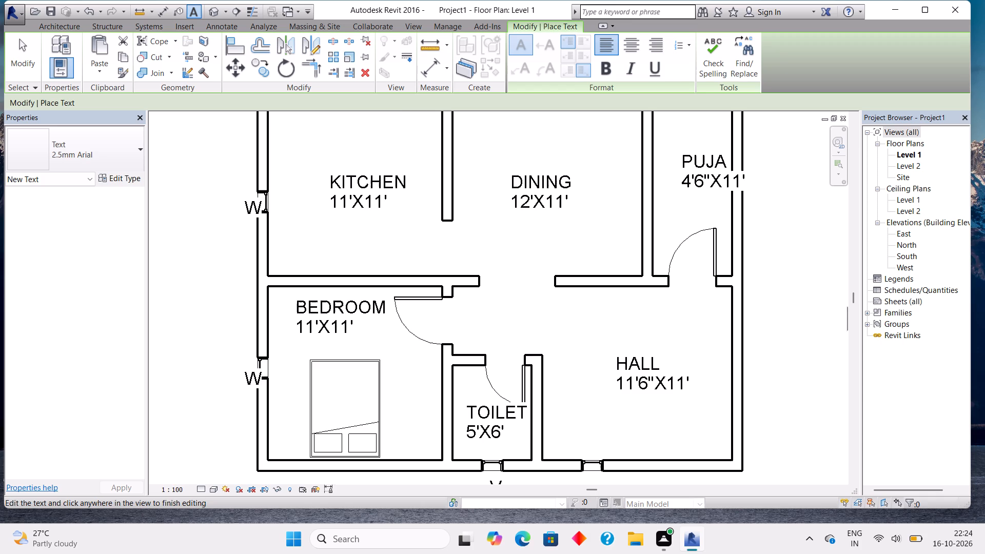
pyautogui.press('Escape')
pyautogui.press('Escape')
# Nudge the PUJA label two increments west, away from the room's east wall.
pyautogui.scroll(-4, 540, 224)
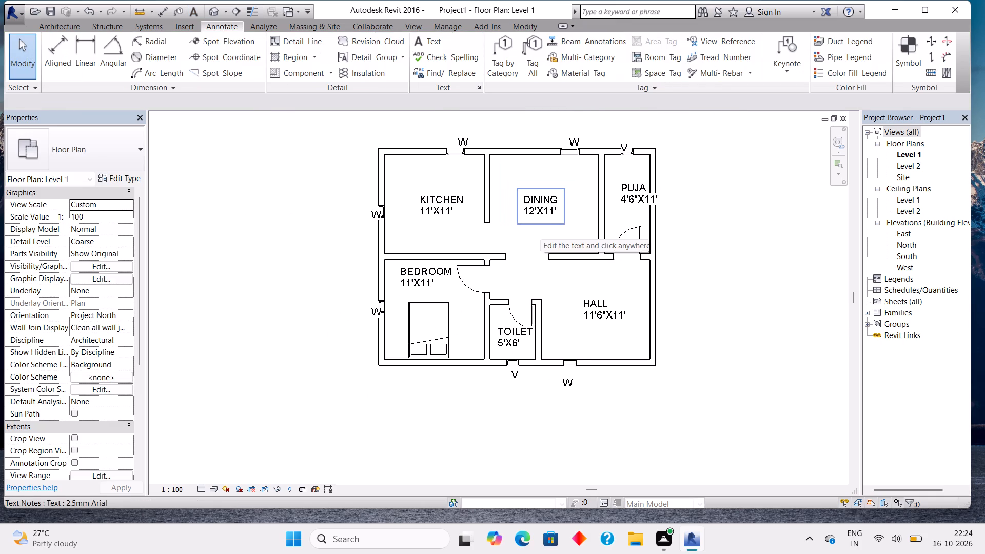
pyautogui.click(641, 197)
pyautogui.press('Left')
pyautogui.press('Left')
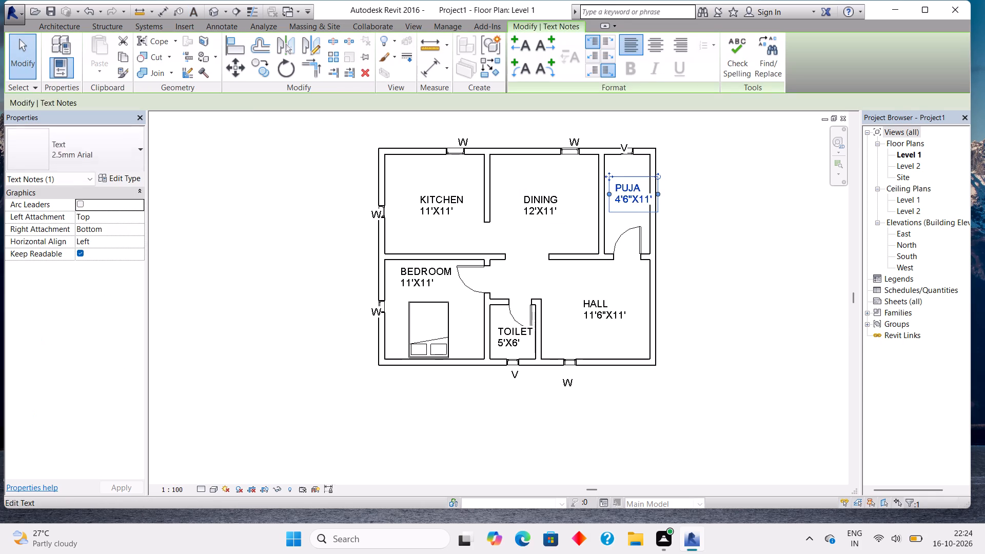
# Nudge the PUJA label one increment west and the DINING and KITCHEN labels four increments north.
pyautogui.press('Left')
pyautogui.click(547, 207)
pyautogui.press('Up')
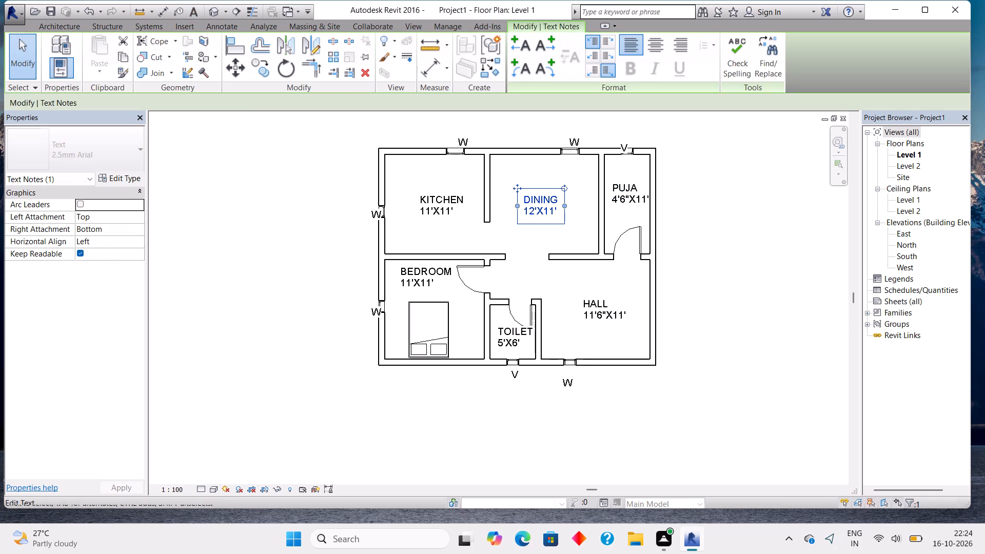
pyautogui.press('Up')
pyautogui.press('Up')
pyautogui.press('Up')
pyautogui.click(452, 197)
pyautogui.press('Up')
pyautogui.press('Up')
pyautogui.press('Up')
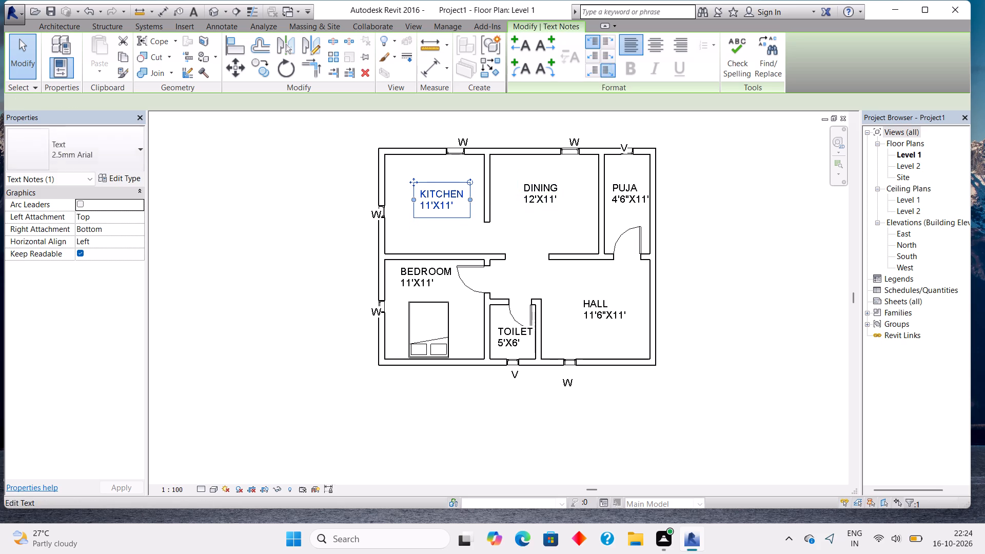
pyautogui.press('Up')
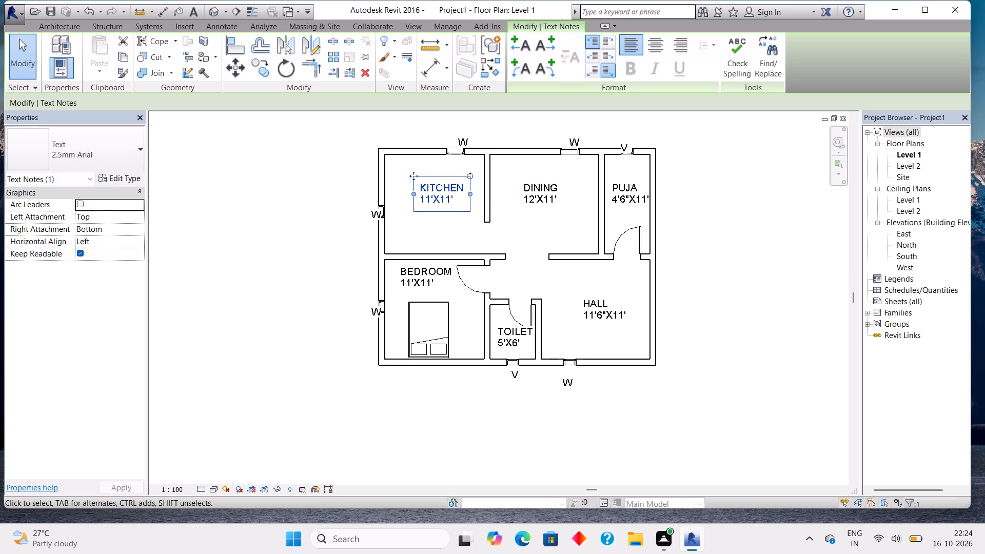
# Nudge the kitchen's west window W four increments west and two north, and the bedroom's W three west and three north.
pyautogui.scroll(5, 374, 213)
pyautogui.click(374, 213)
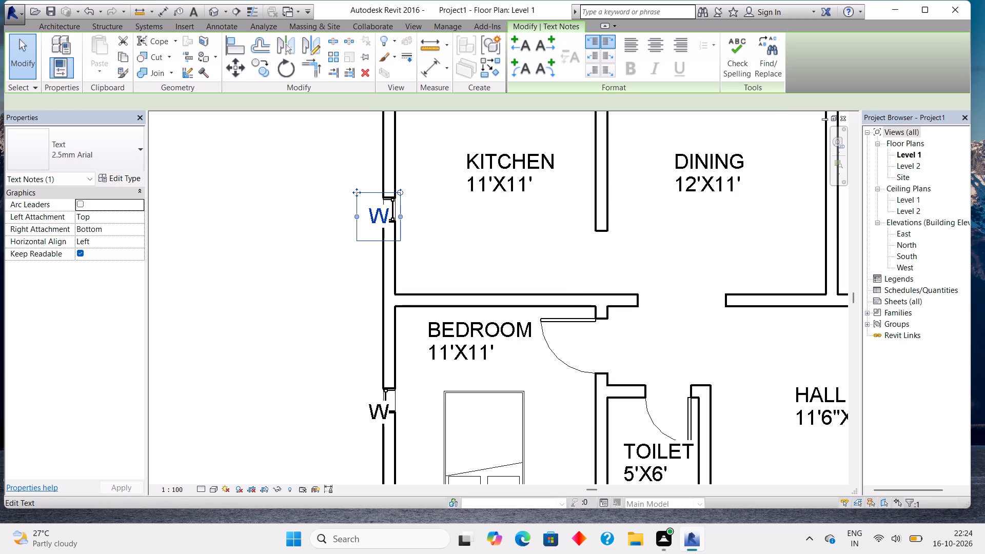
pyautogui.press('Left')
pyautogui.press('Left')
pyautogui.press('Left')
pyautogui.press('Left')
pyautogui.press('Up')
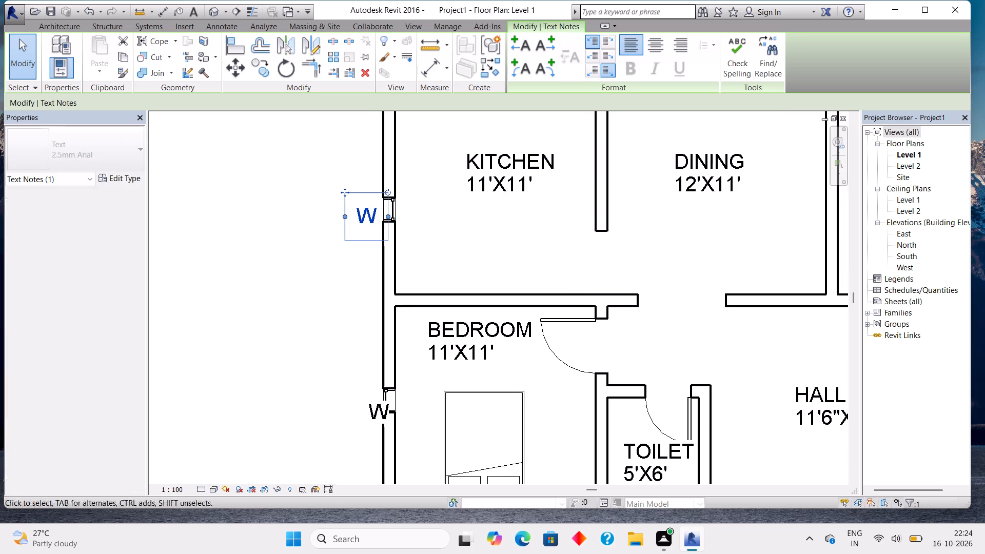
pyautogui.press('Up')
pyautogui.click(373, 414)
pyautogui.press('Left')
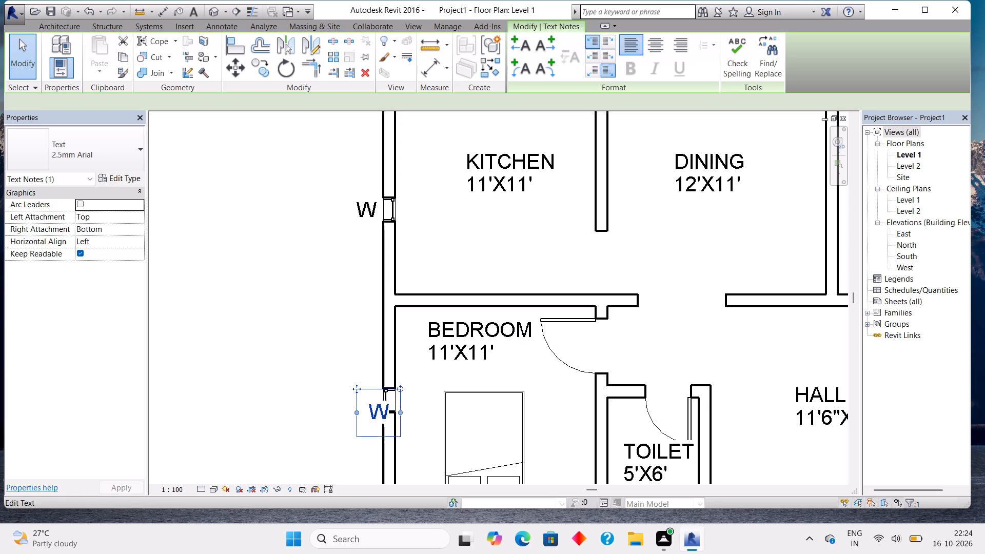
pyautogui.press('Left')
pyautogui.press('Left')
pyautogui.press('Up')
pyautogui.press('Up')
pyautogui.press('Up')
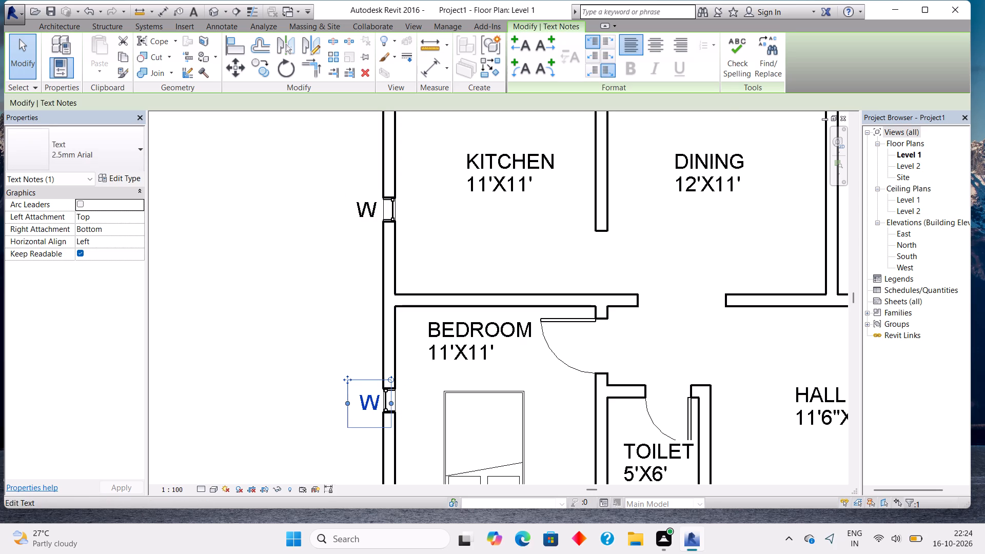
# Nudge the toilet's south window V one increment west and one north, and the hall window's W four north and one east.
pyautogui.scroll(-5, 430, 397)
pyautogui.moveTo(507, 410); pyautogui.dragTo(457, 363, button='middle')
pyautogui.middleClick(457, 363)
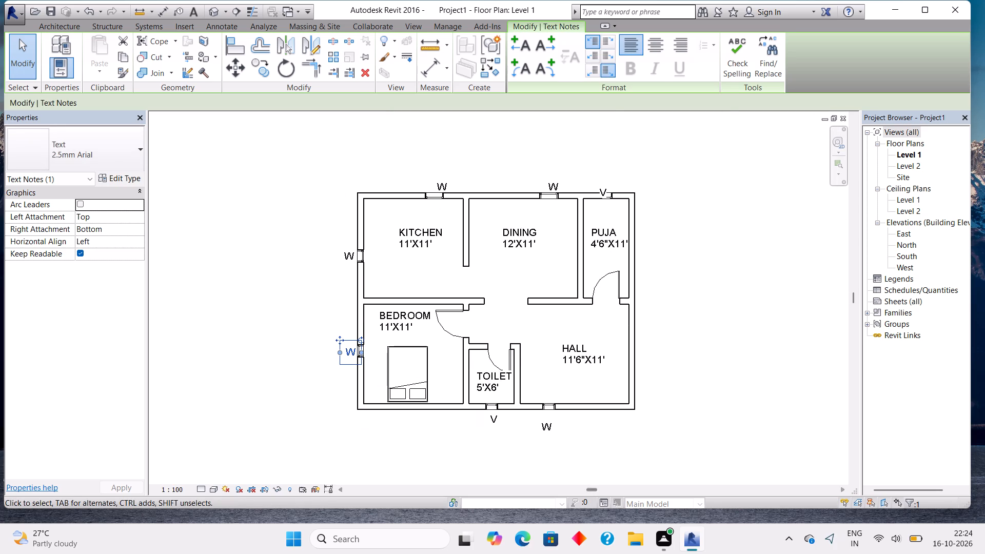
pyautogui.click(493, 421)
pyautogui.press('Left')
pyautogui.press('Left')
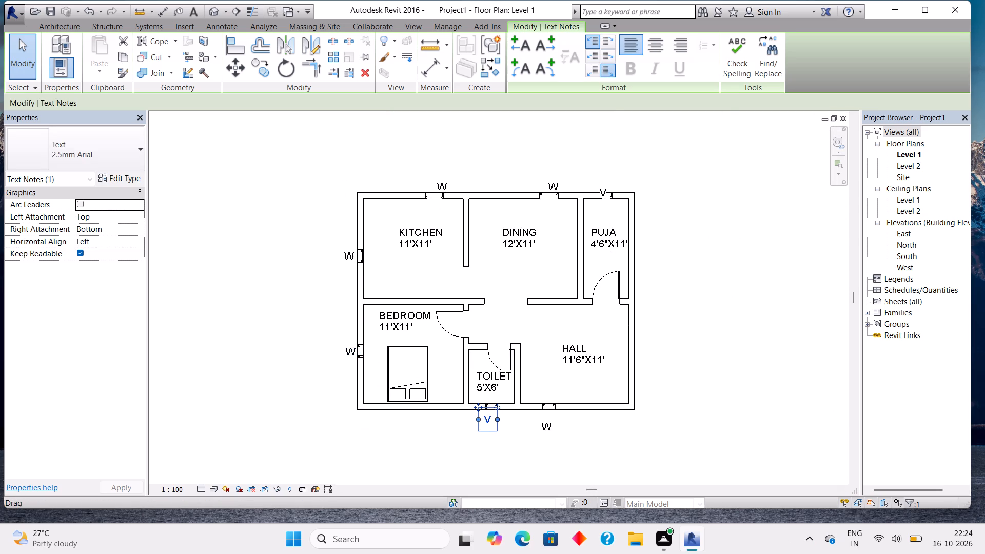
pyautogui.press('Right')
pyautogui.press('Up')
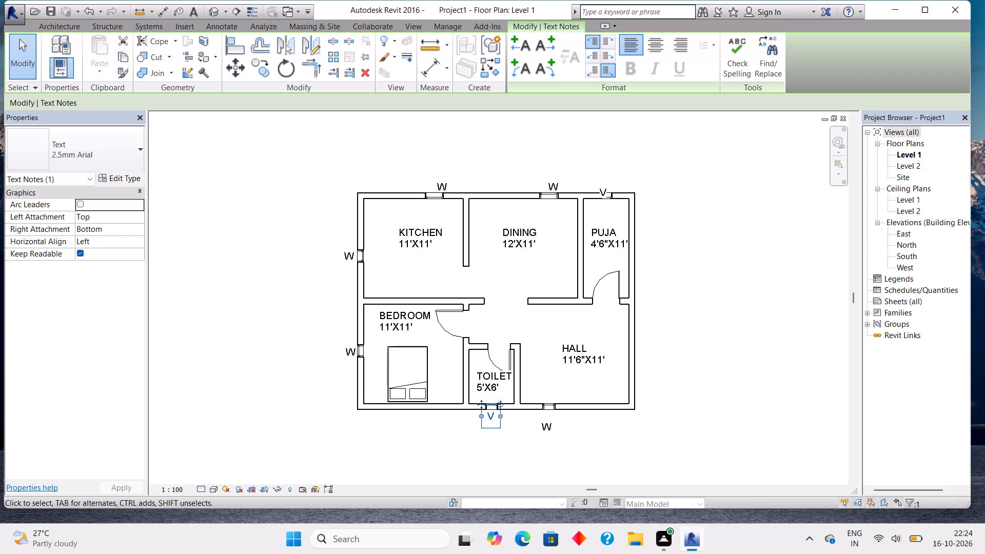
pyautogui.click(550, 430)
pyautogui.press('Up')
pyautogui.press('Up')
pyautogui.press('Up')
pyautogui.press('Right')
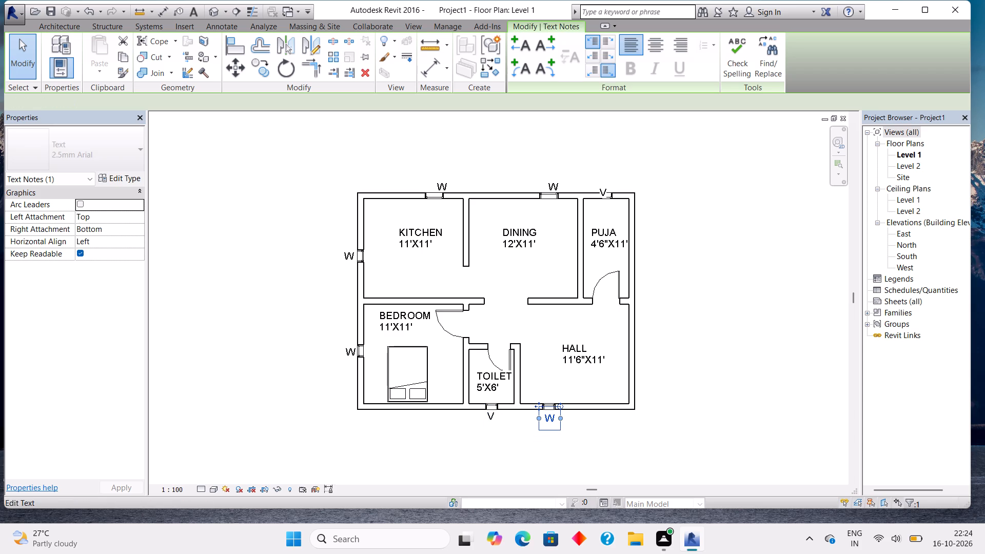
pyautogui.moveTo(537, 310); pyautogui.dragTo(559, 383, button='middle')
pyautogui.scroll(4, 561, 283)
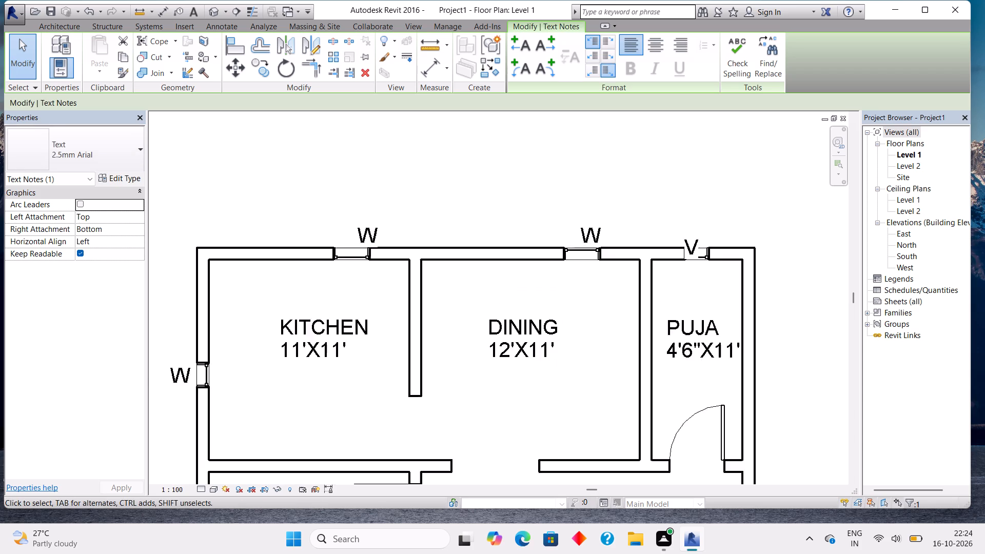
pyautogui.scroll(2, 561, 283)
pyautogui.press('Up')
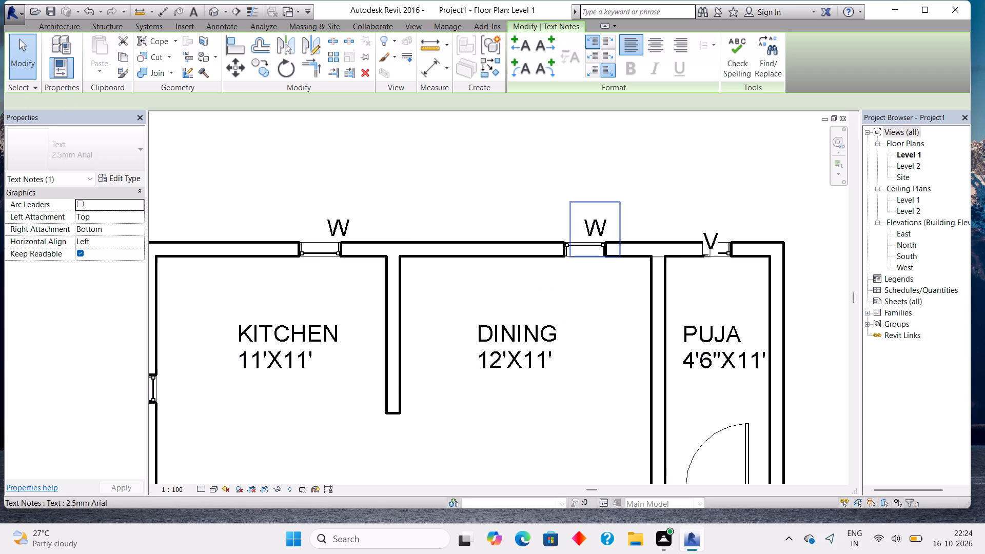
# Nudge the north labels: dining W one increment north and three west, kitchen W five west, puja V four north and one east.
pyautogui.click(601, 228)
pyautogui.press('Up')
pyautogui.press('Down')
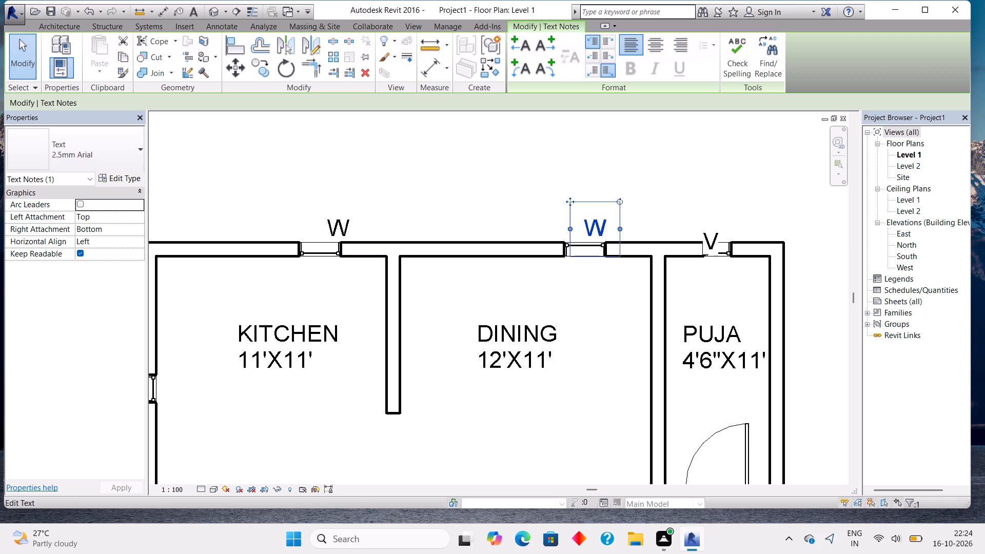
pyautogui.press('Up')
pyautogui.press('Left')
pyautogui.press('Left')
pyautogui.press('Left')
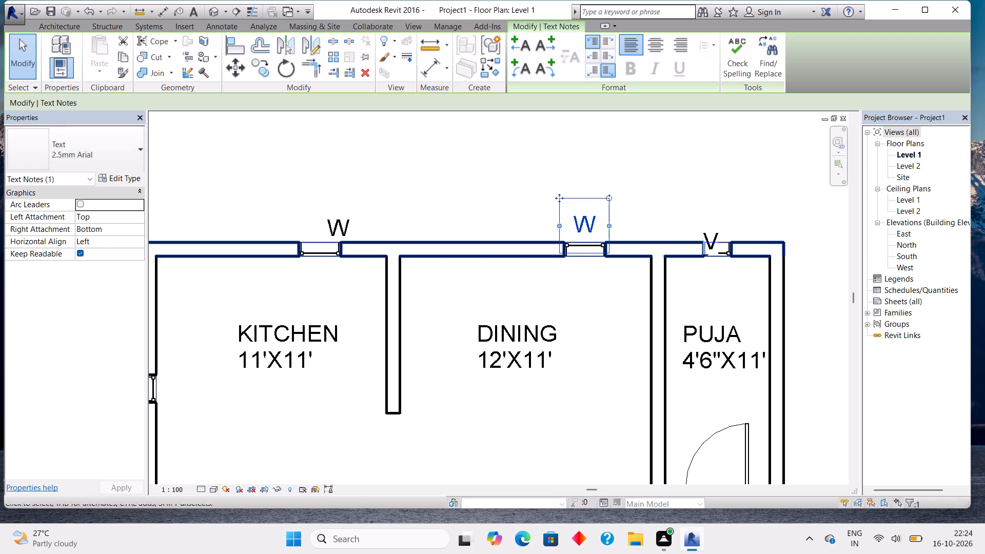
pyautogui.click(345, 224)
pyautogui.press('Left')
pyautogui.press('Left')
pyautogui.press('Left')
pyautogui.press('Left')
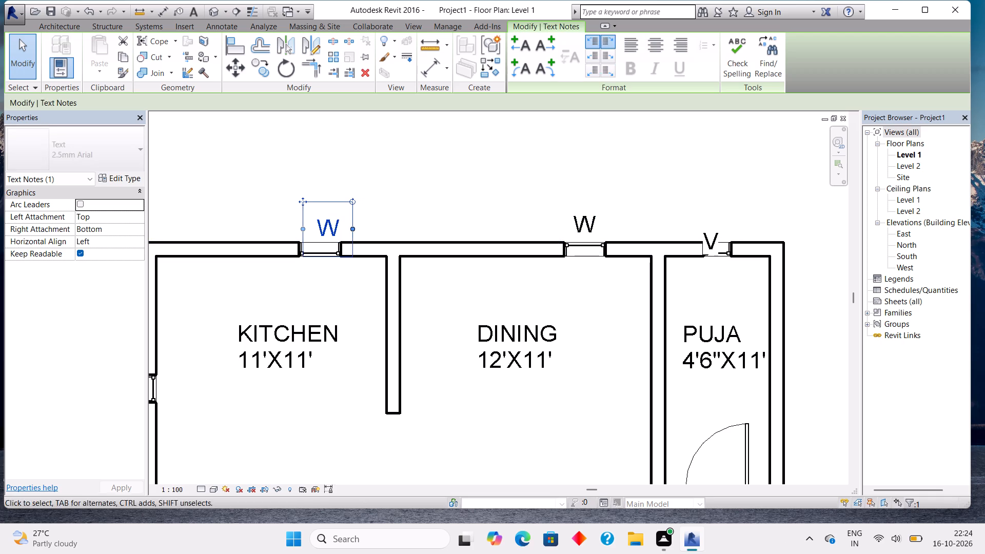
pyautogui.press('Left')
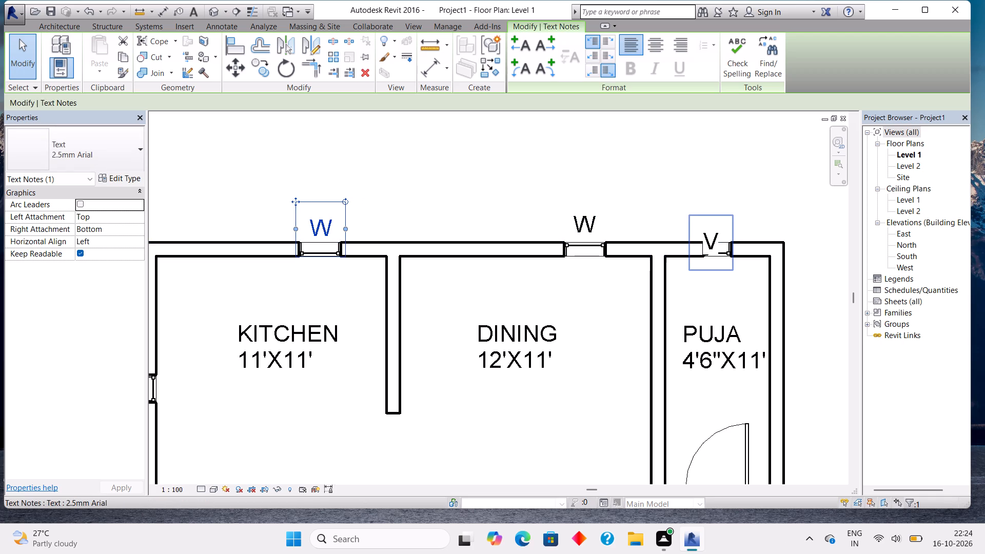
pyautogui.click(709, 232)
pyautogui.press('Up')
pyautogui.press('Up')
pyautogui.press('Up')
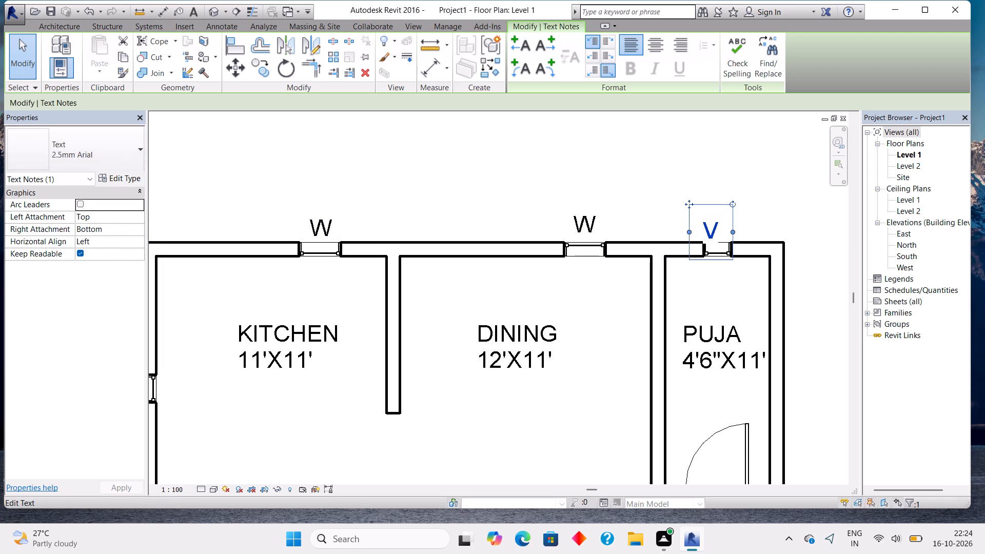
pyautogui.press('Right')
pyautogui.press('Up')
pyautogui.scroll(-4, 656, 283)
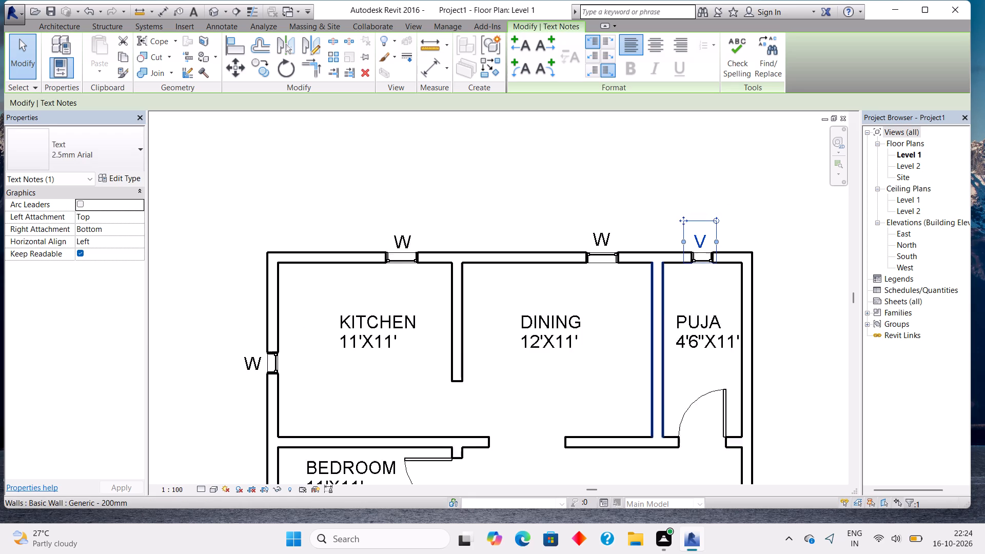
pyautogui.scroll(-3, 656, 283)
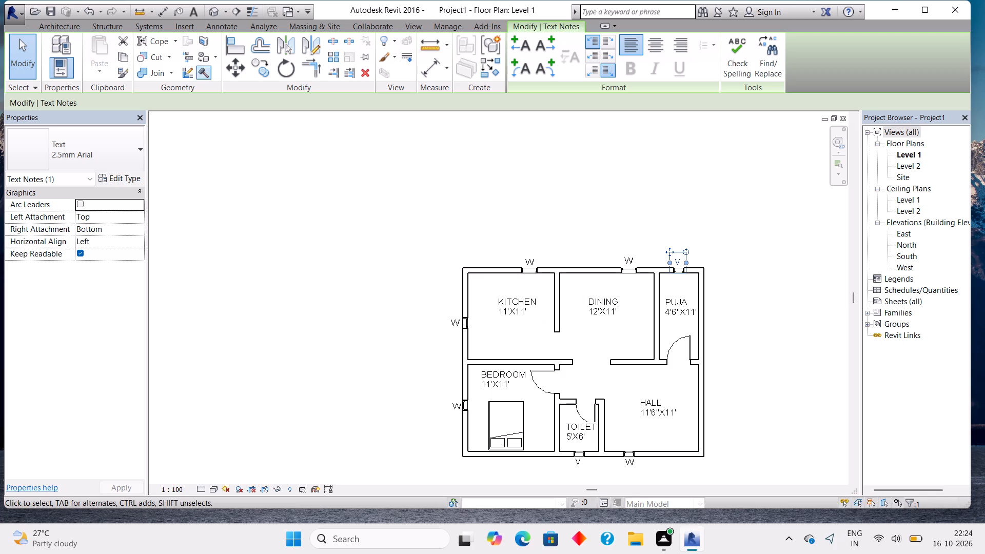
# Load the M_Door-Double-Flush_Panel double-acting door family, type 1700 x 2000mm, from the Doors folder of the US Metric library.
pyautogui.click(116, 22)
pyautogui.click(77, 29)
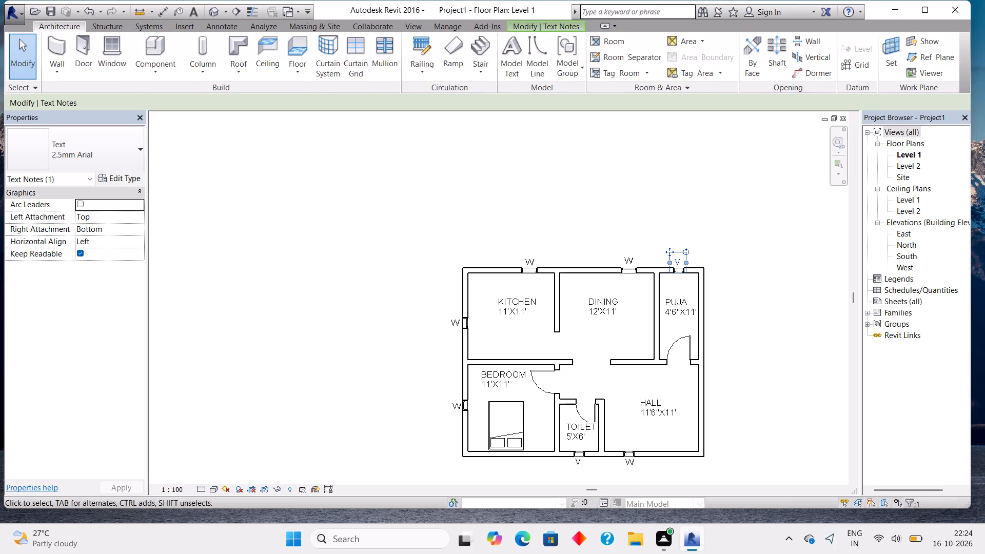
pyautogui.click(72, 44)
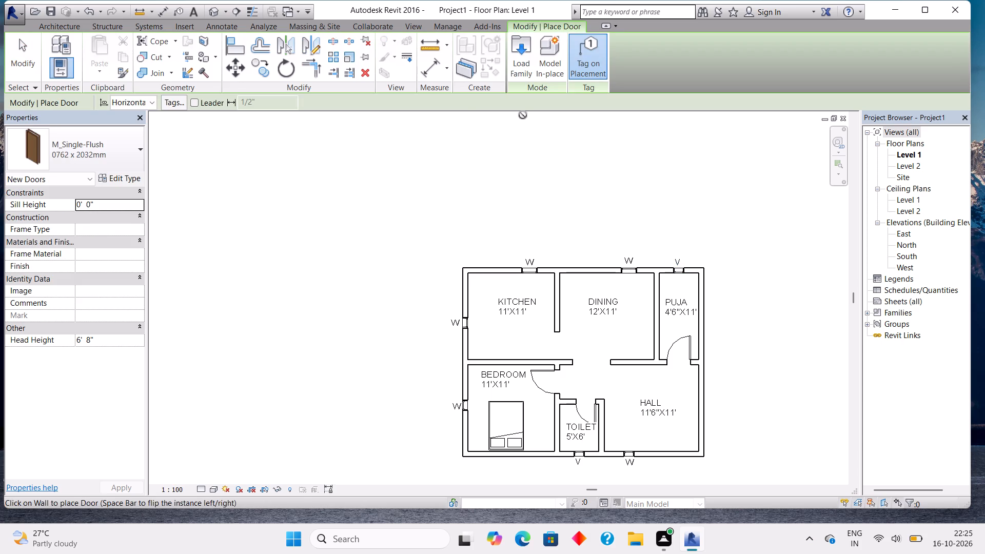
pyautogui.click(522, 70)
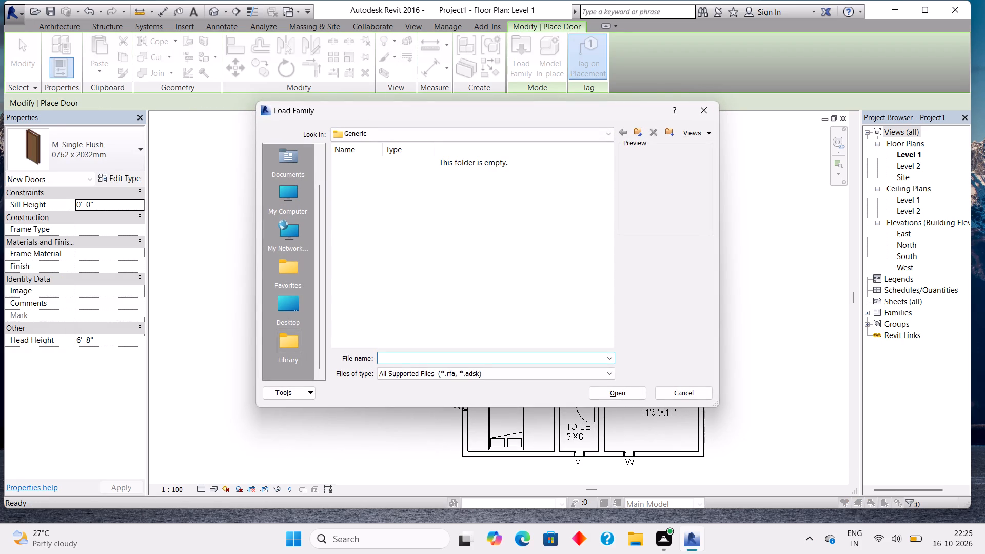
pyautogui.doubleClick(287, 186)
pyautogui.doubleClick(372, 196)
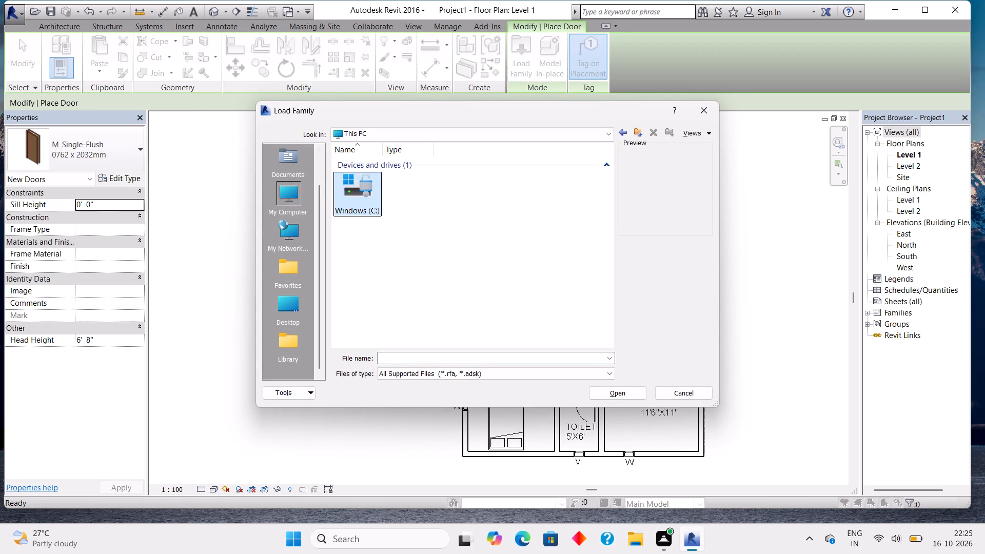
pyautogui.doubleClick(404, 186)
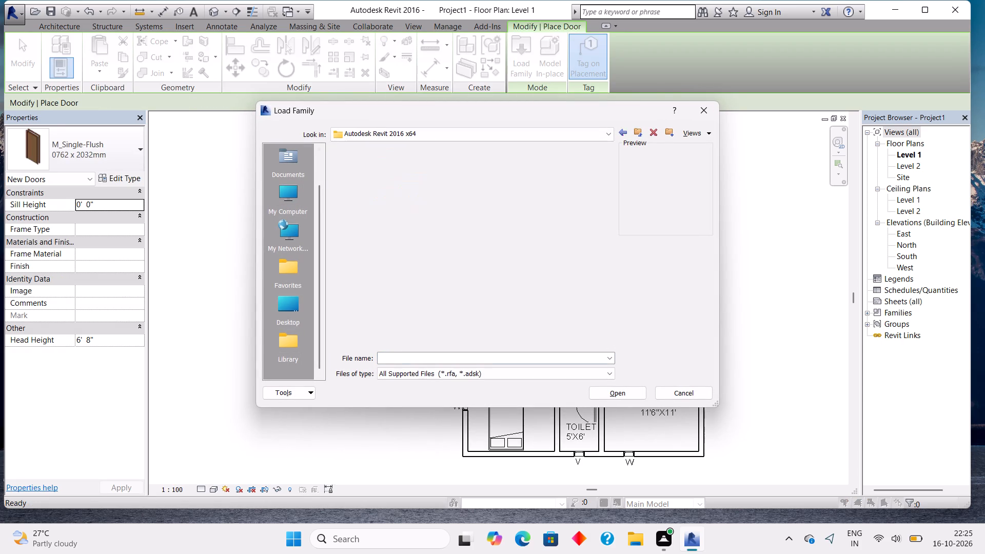
pyautogui.doubleClick(410, 195)
pyautogui.doubleClick(504, 187)
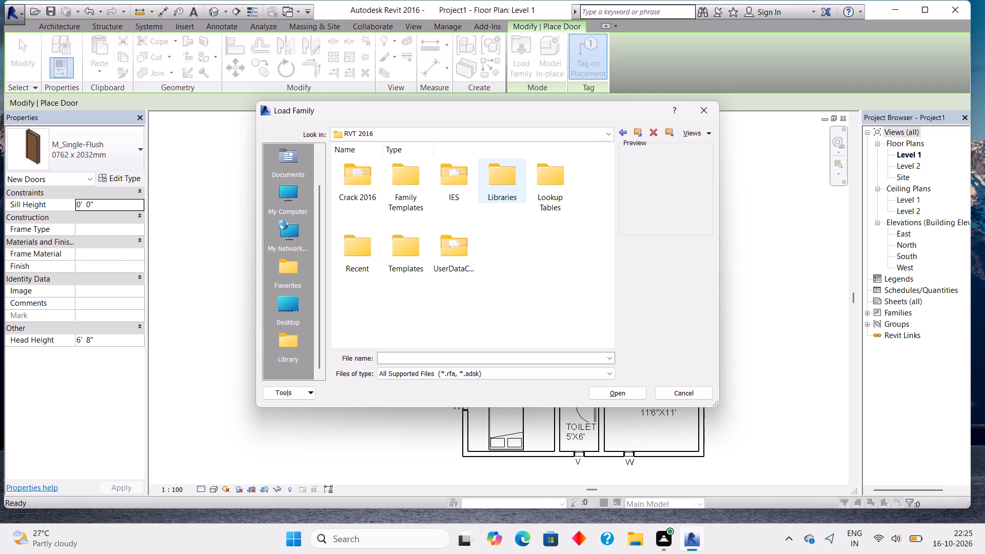
pyautogui.doubleClick(409, 188)
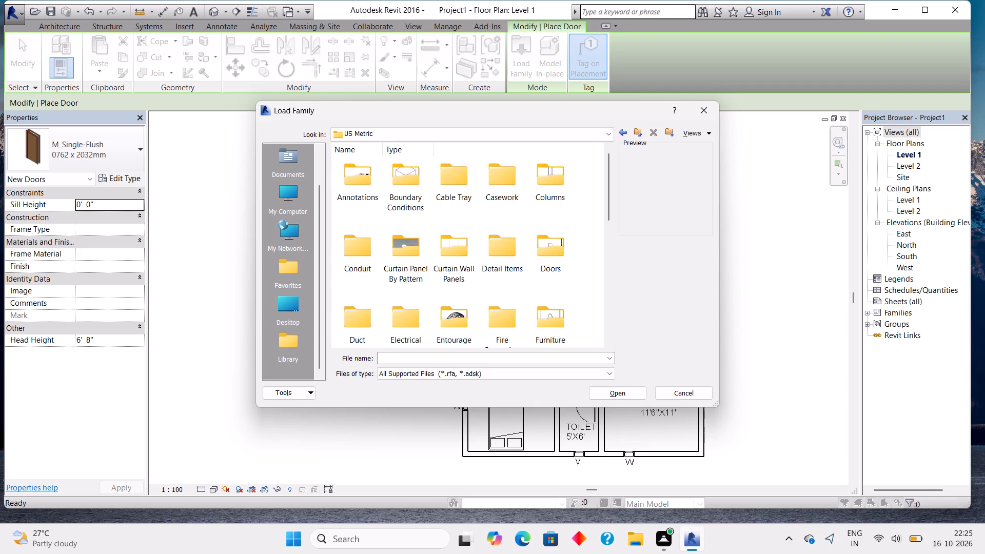
pyautogui.doubleClick(545, 264)
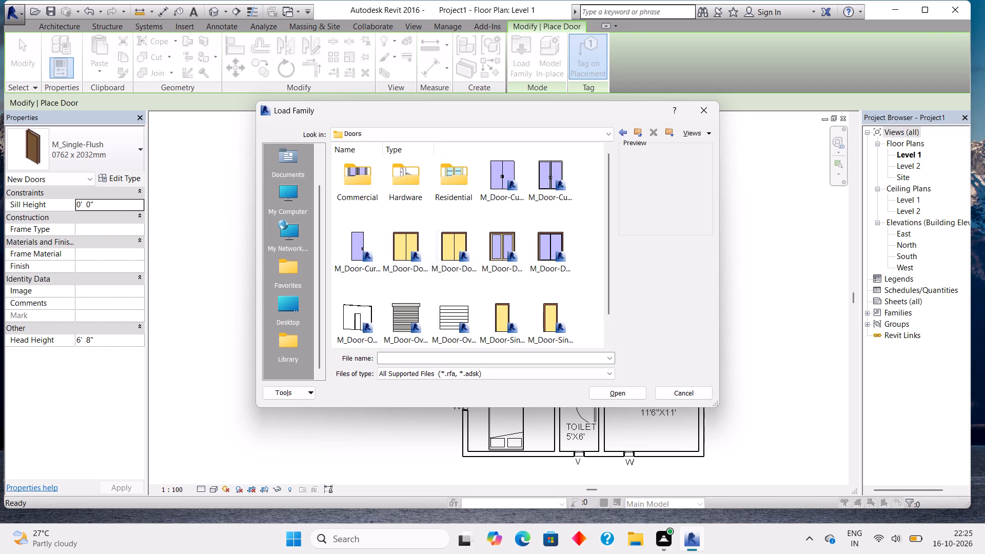
pyautogui.doubleClick(457, 238)
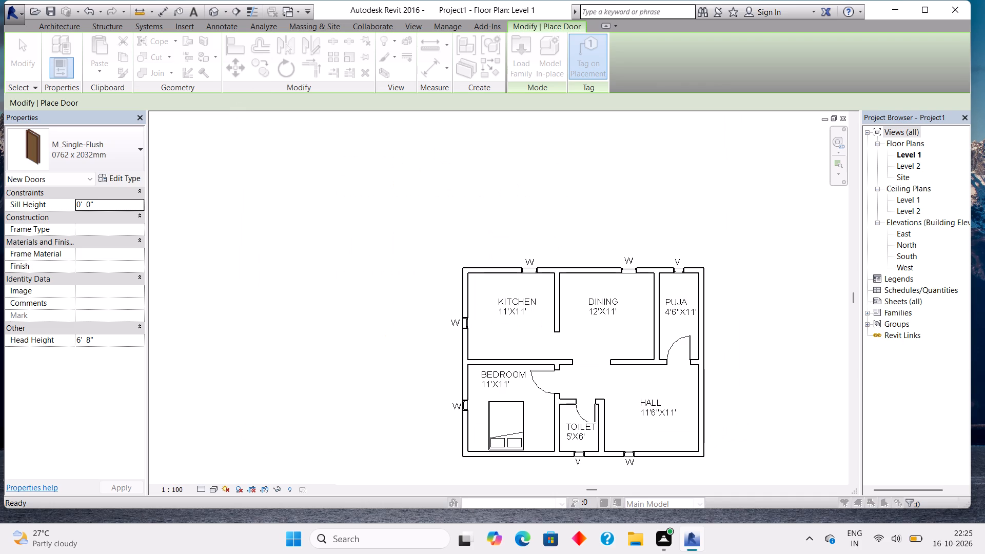
pyautogui.click(558, 485)
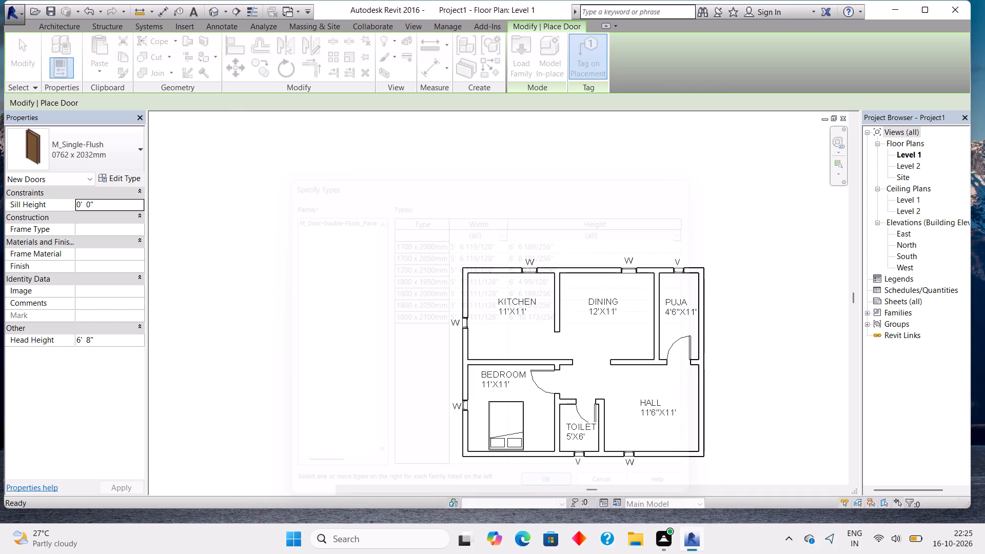
# Place the 1700 x 2000mm double door in the hall's south wall, east of the window, about 4'-7" from the window's centre.
pyautogui.click(661, 447)
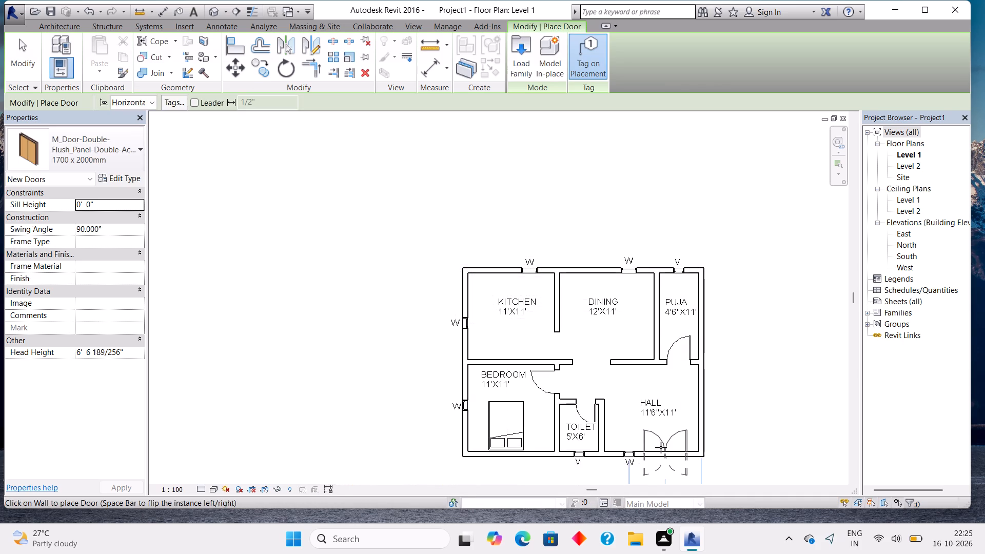
pyautogui.scroll(-1, 663, 473)
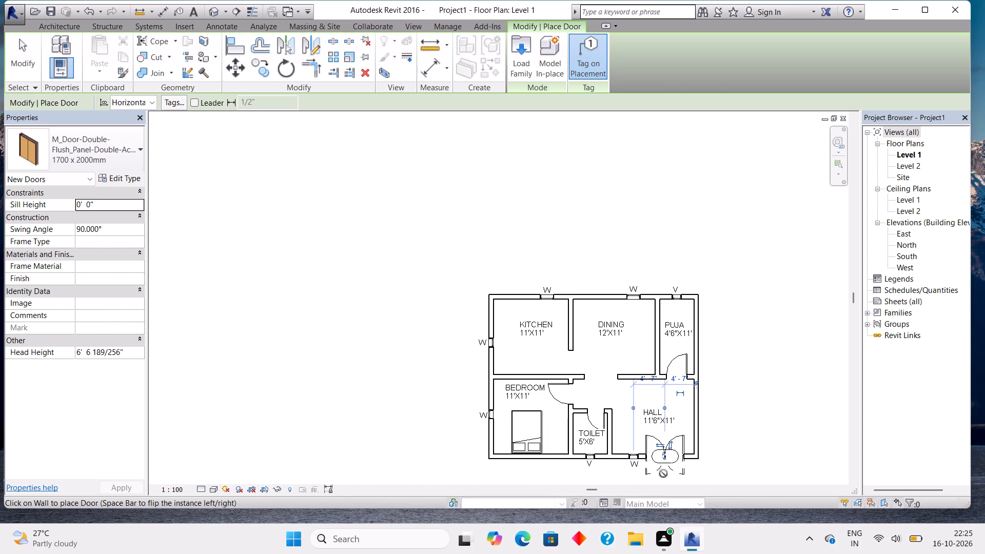
pyautogui.scroll(-1, 663, 473)
pyautogui.moveTo(663, 473); pyautogui.dragTo(643, 427, button='middle')
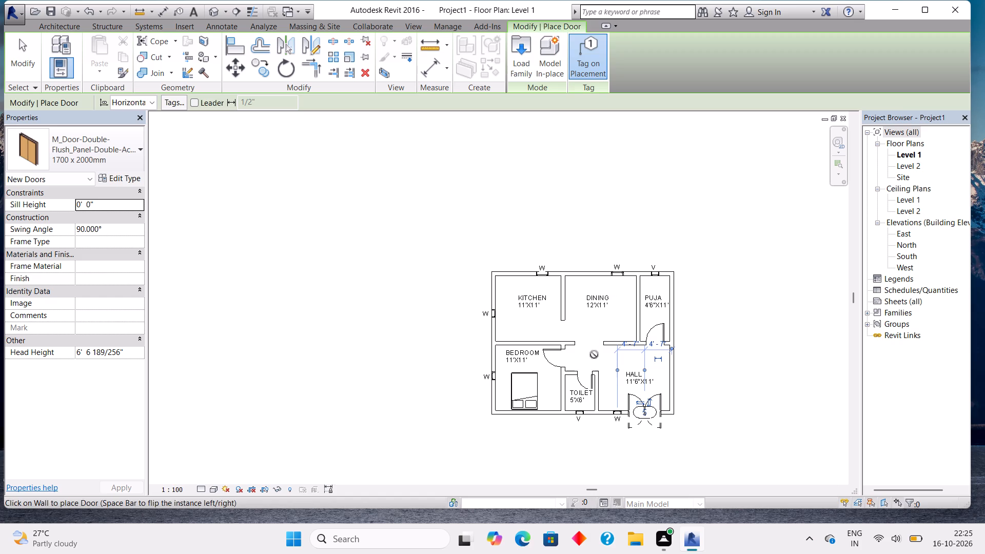
pyautogui.press('Escape')
pyautogui.press('Escape')
pyautogui.press('Escape')
pyautogui.press('Escape')
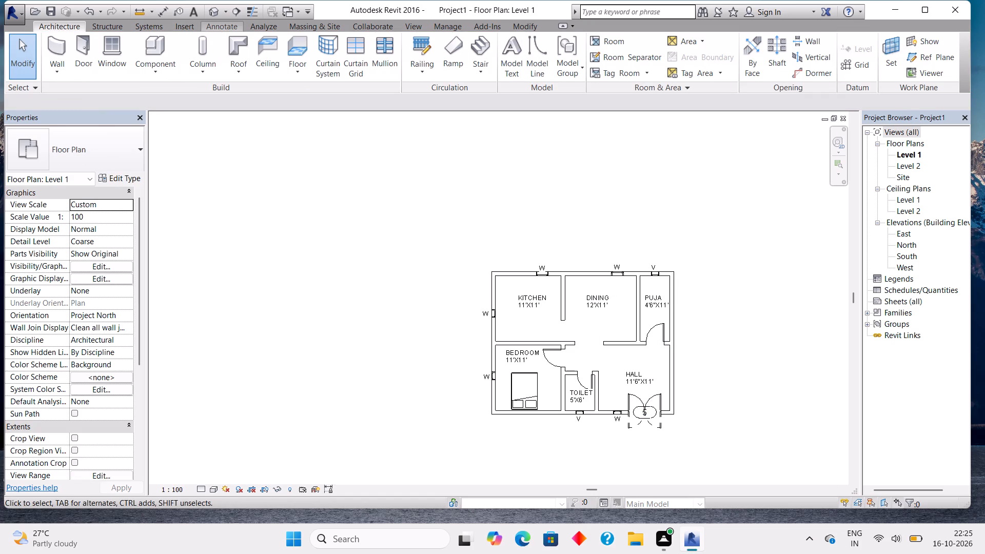
# Place an O text note in the wall opening between the kitchen and the dining room.
pyautogui.click(216, 26)
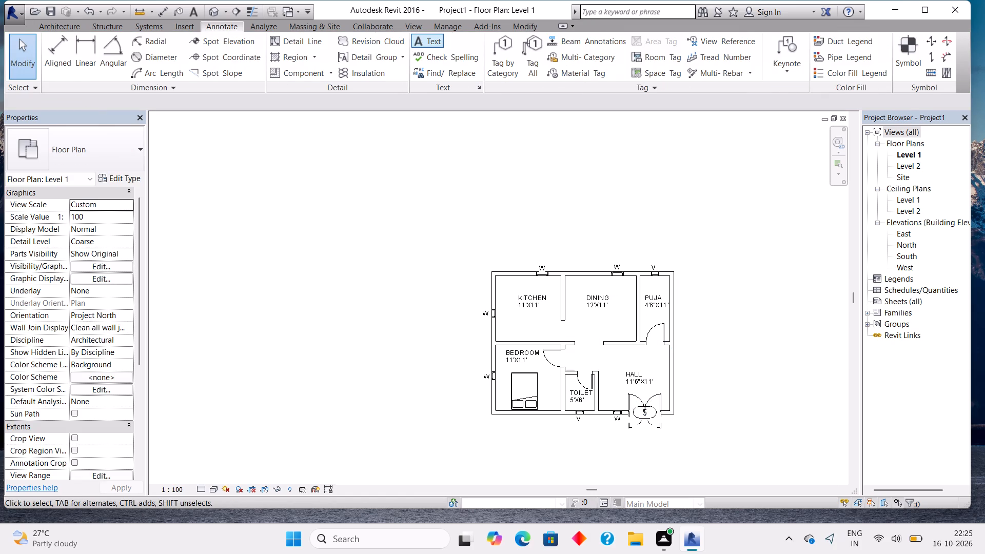
pyautogui.click(442, 43)
pyautogui.scroll(6, 555, 341)
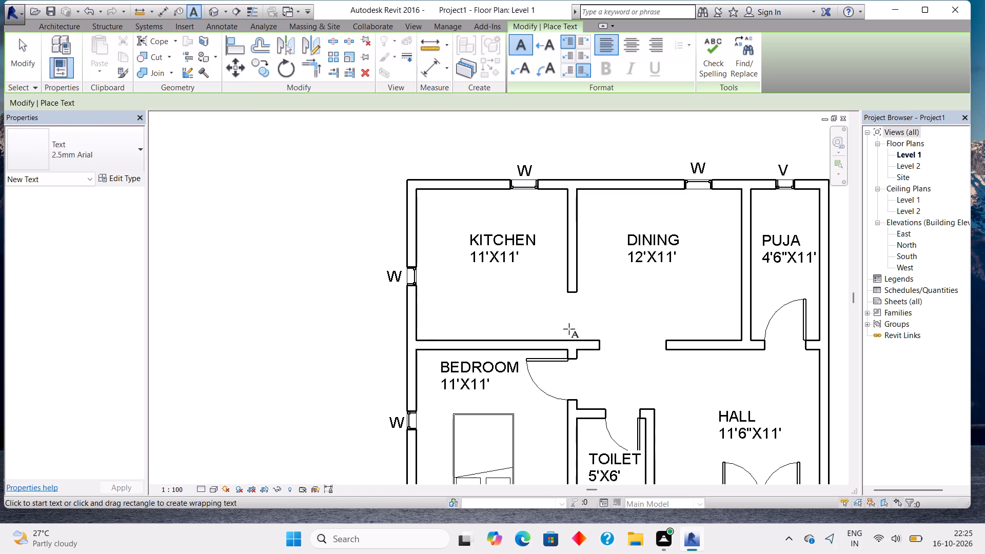
pyautogui.doubleClick(571, 312)
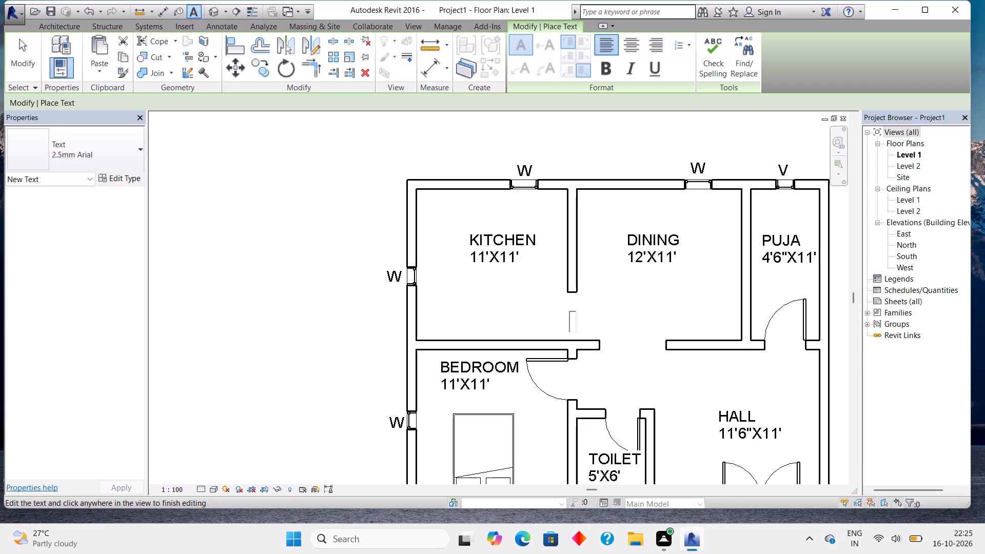
pyautogui.press('o')
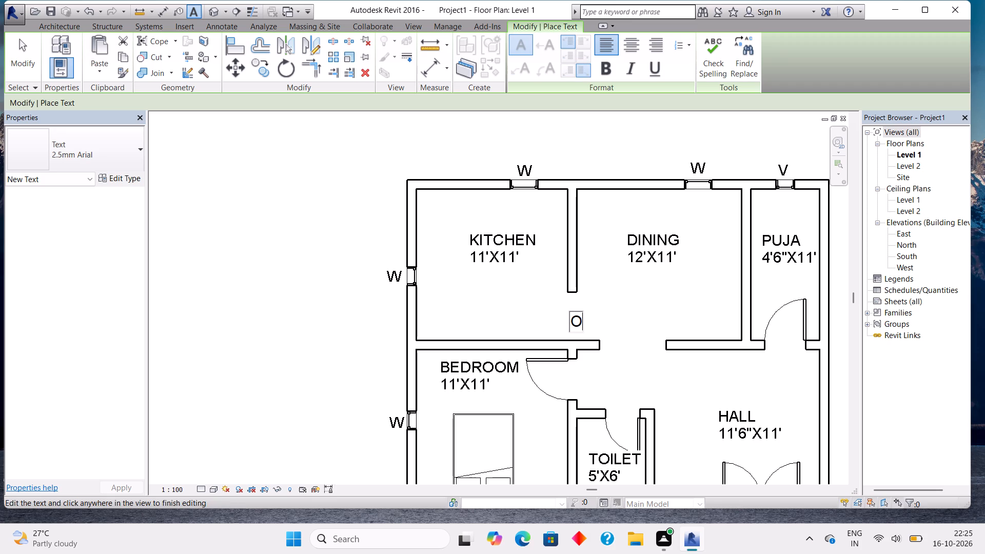
pyautogui.doubleClick(635, 346)
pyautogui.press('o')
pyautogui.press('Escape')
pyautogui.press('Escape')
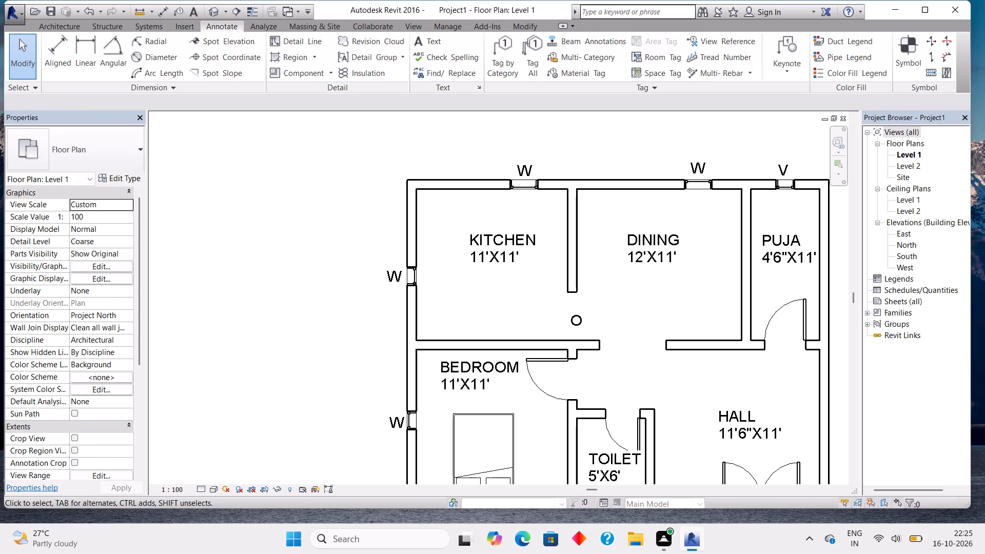
# Place a text note reading 0 in the opening between the dining room and the hall.
pyautogui.click(457, 34)
pyautogui.click(435, 38)
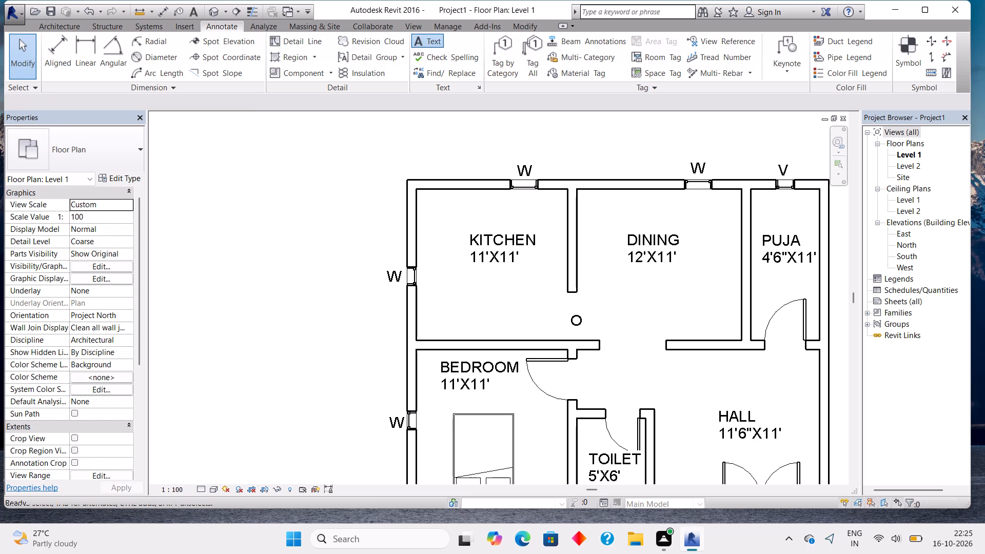
pyautogui.click(626, 346)
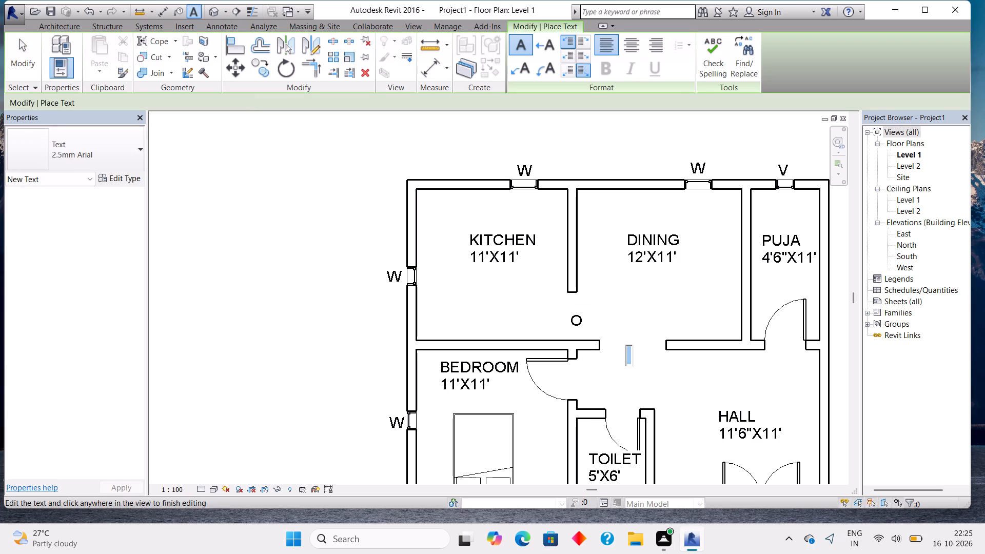
pyautogui.click(626, 346)
pyautogui.press('0')
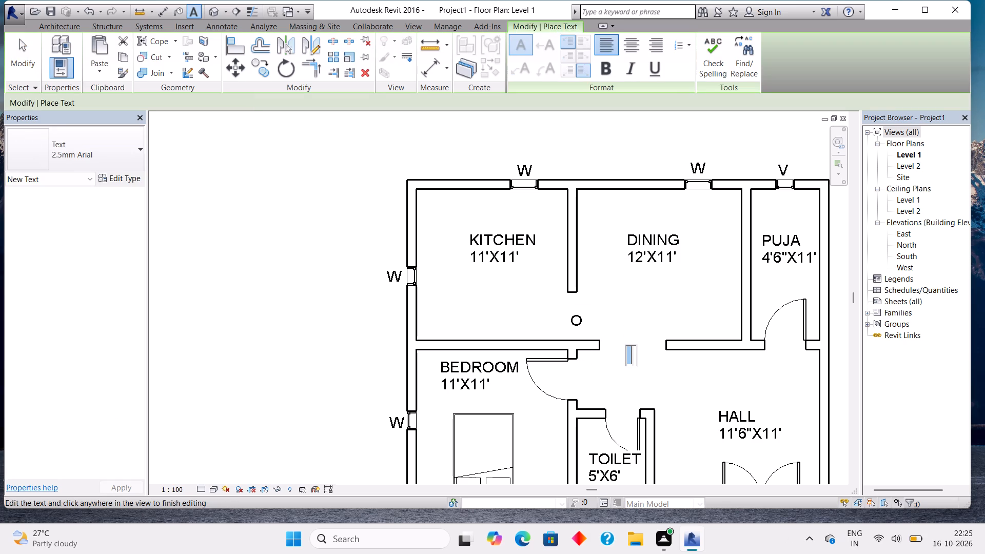
pyautogui.click(636, 362)
pyautogui.click(646, 374)
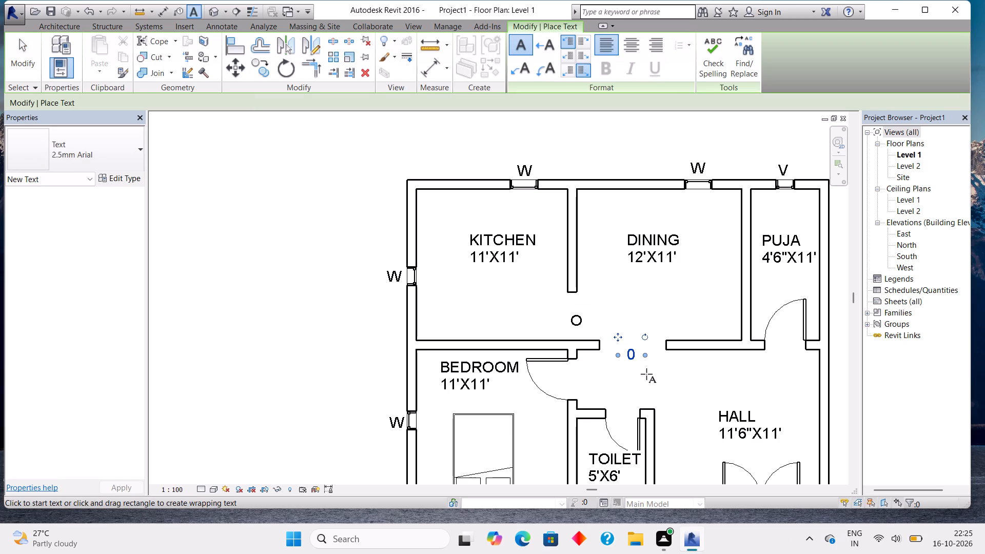
pyautogui.click(646, 374)
pyautogui.press('Escape')
pyautogui.click(631, 359)
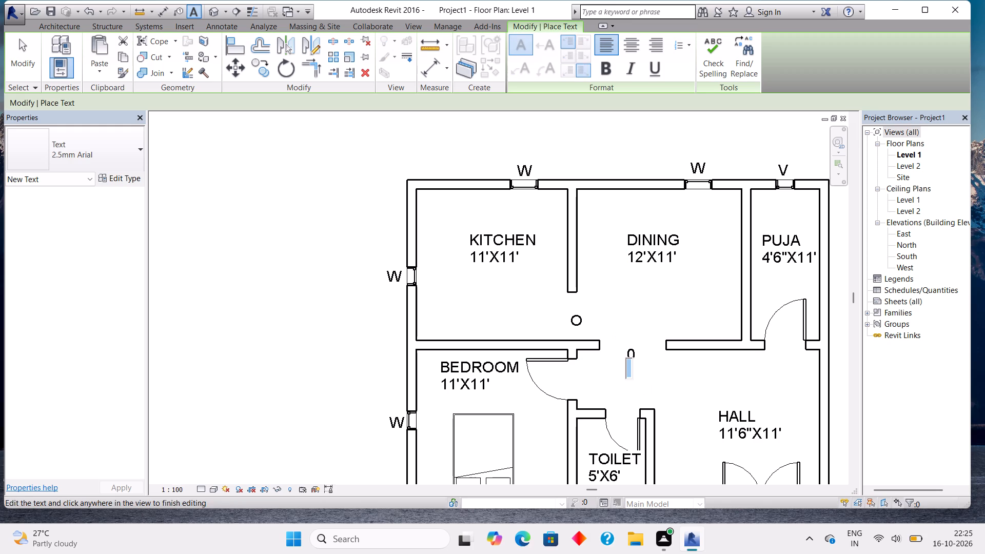
pyautogui.press('Escape')
pyautogui.press('Escape')
pyautogui.press('Escape')
# Nudge the dining-hall opening's label three increments north, and the kitchen-dining opening's O two north and two west.
pyautogui.click(631, 359)
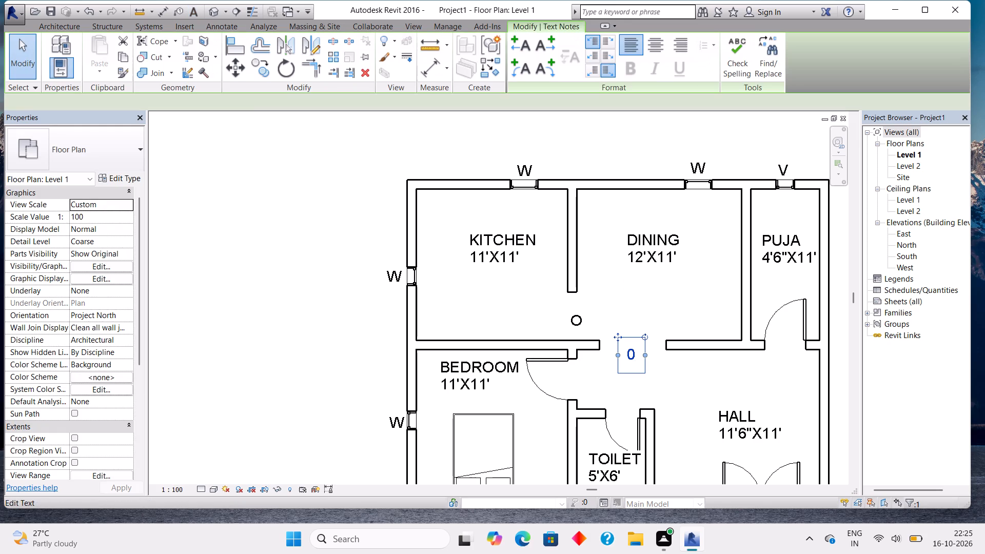
pyautogui.press('Up')
pyautogui.press('Up')
pyautogui.press('Up')
pyautogui.click(583, 320)
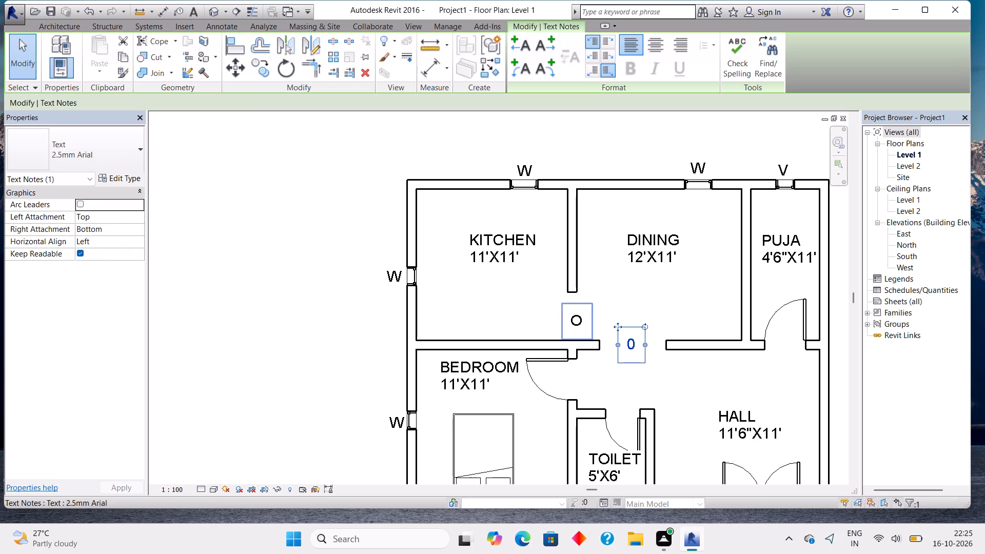
pyautogui.press('Up')
pyautogui.press('Up')
pyautogui.press('Left')
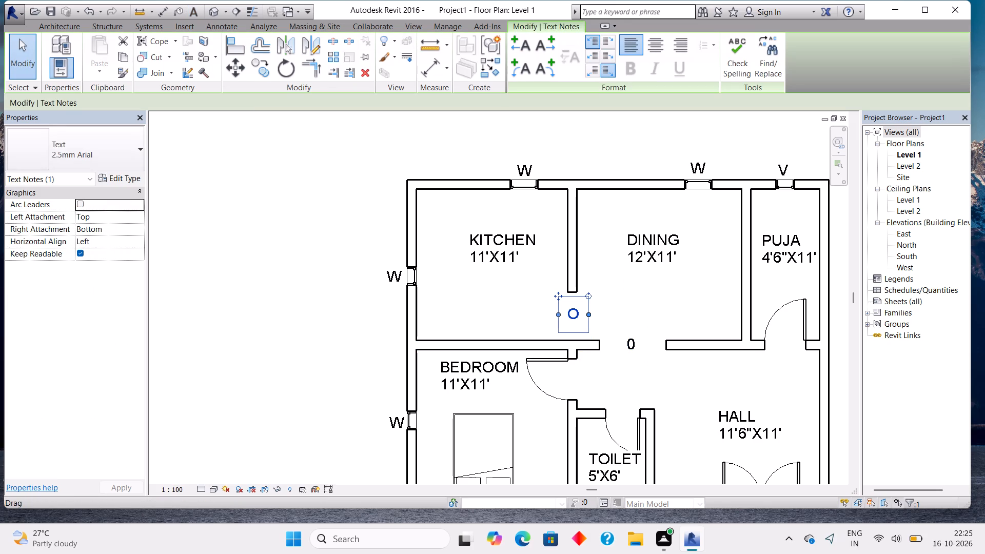
pyautogui.press('Left')
# Change the text of the dining-hall opening's label to O.
pyautogui.click(629, 347)
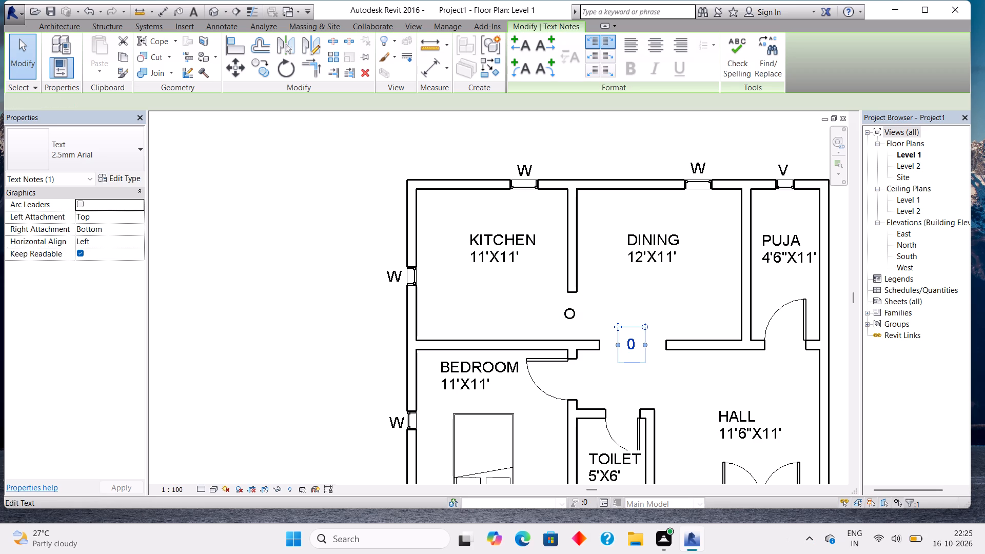
pyautogui.press('a')
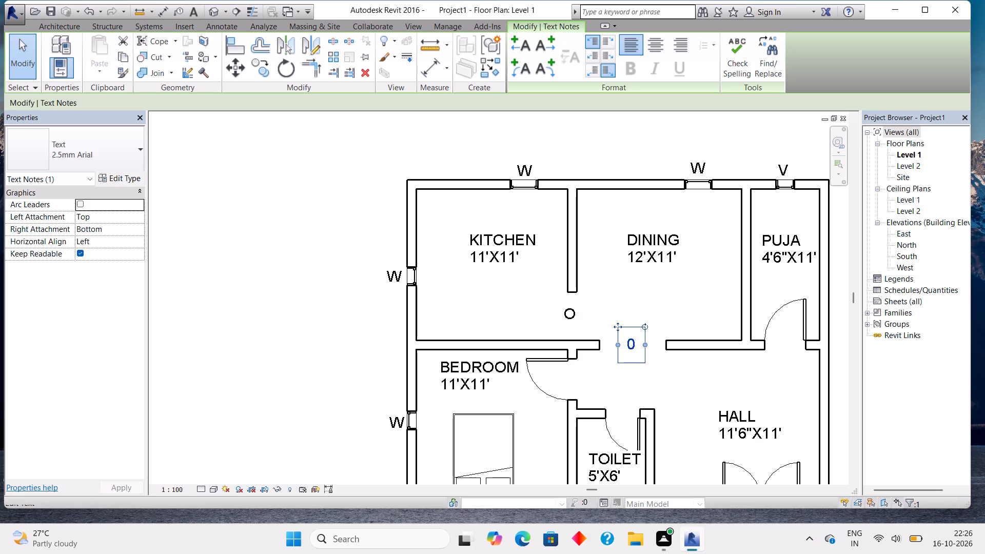
pyautogui.click(636, 344)
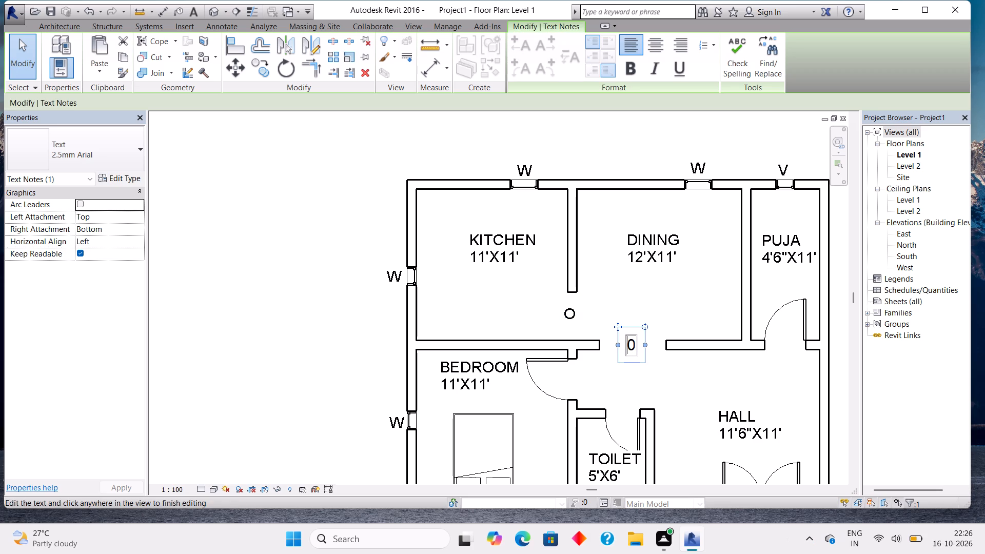
pyautogui.press('o')
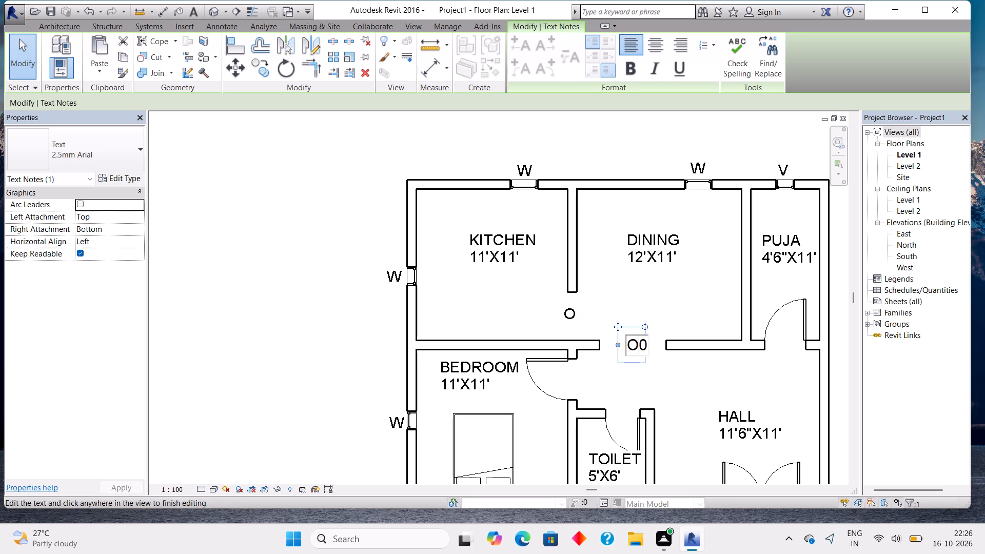
pyautogui.click(646, 343)
pyautogui.press('BackSpace')
pyautogui.click(653, 359)
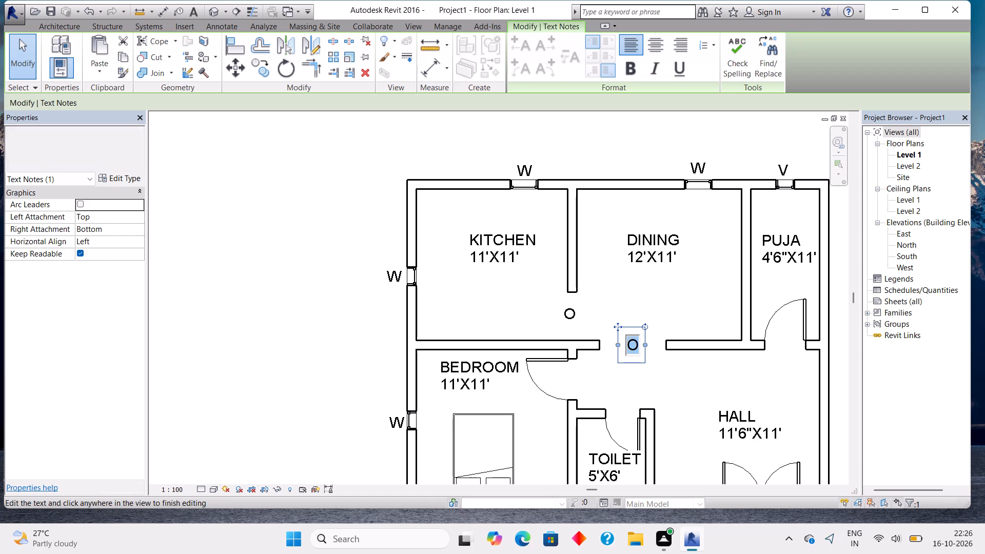
pyautogui.press('Escape')
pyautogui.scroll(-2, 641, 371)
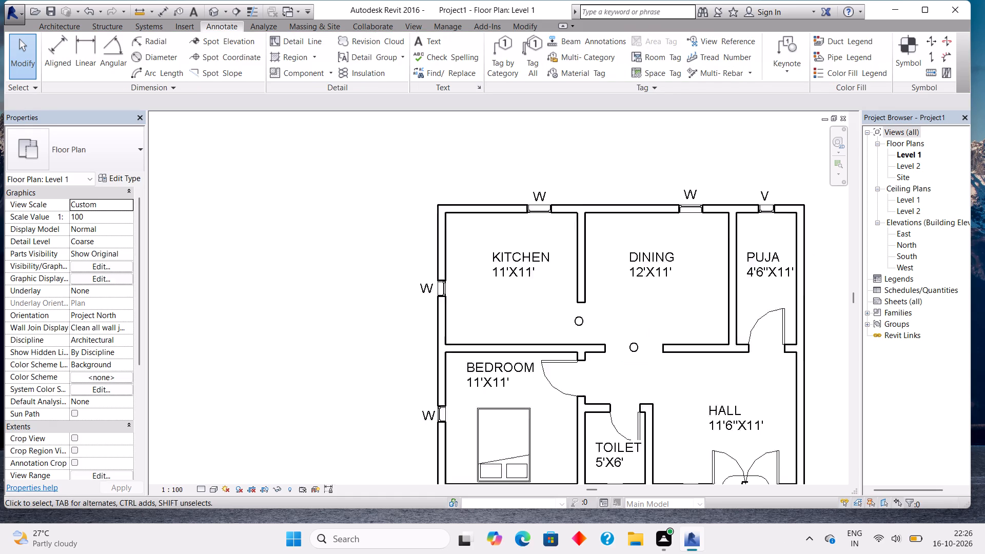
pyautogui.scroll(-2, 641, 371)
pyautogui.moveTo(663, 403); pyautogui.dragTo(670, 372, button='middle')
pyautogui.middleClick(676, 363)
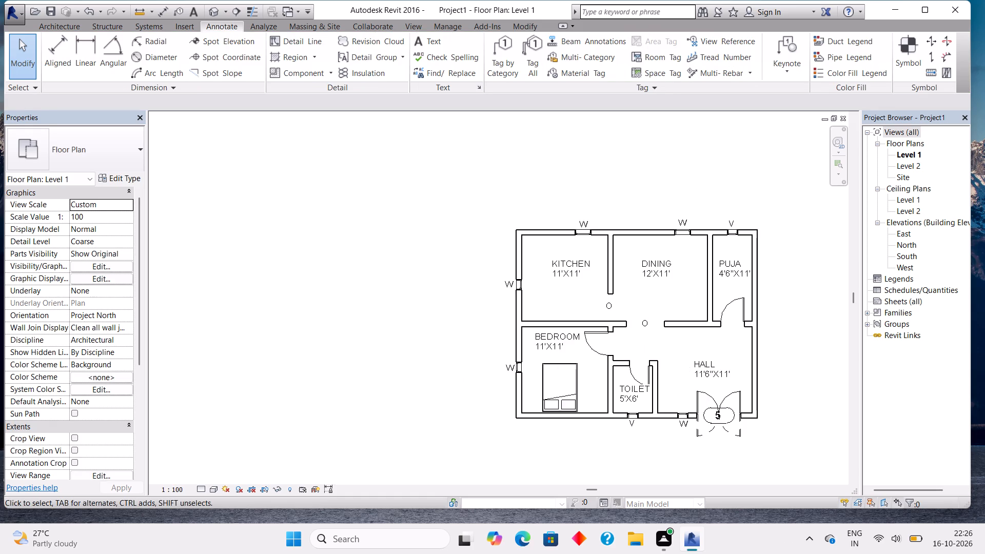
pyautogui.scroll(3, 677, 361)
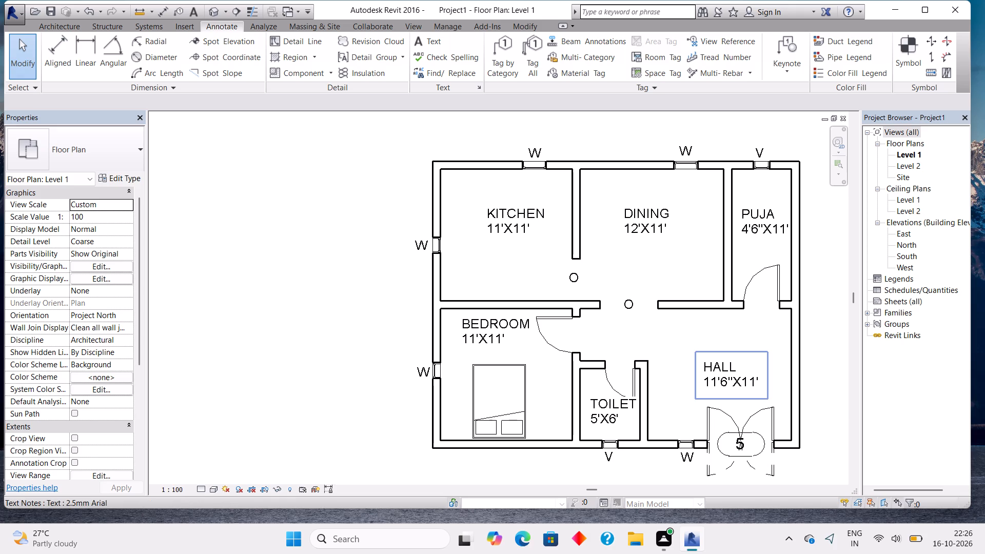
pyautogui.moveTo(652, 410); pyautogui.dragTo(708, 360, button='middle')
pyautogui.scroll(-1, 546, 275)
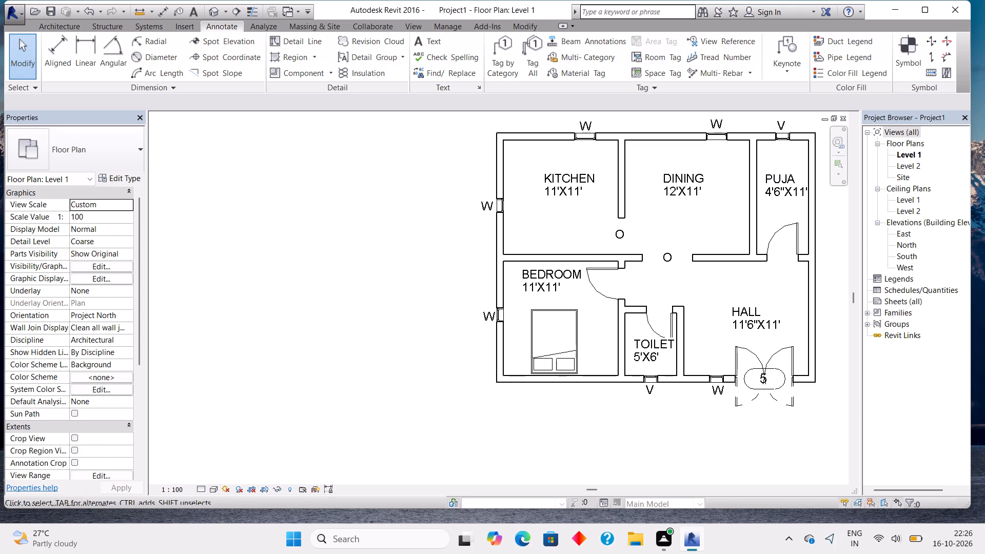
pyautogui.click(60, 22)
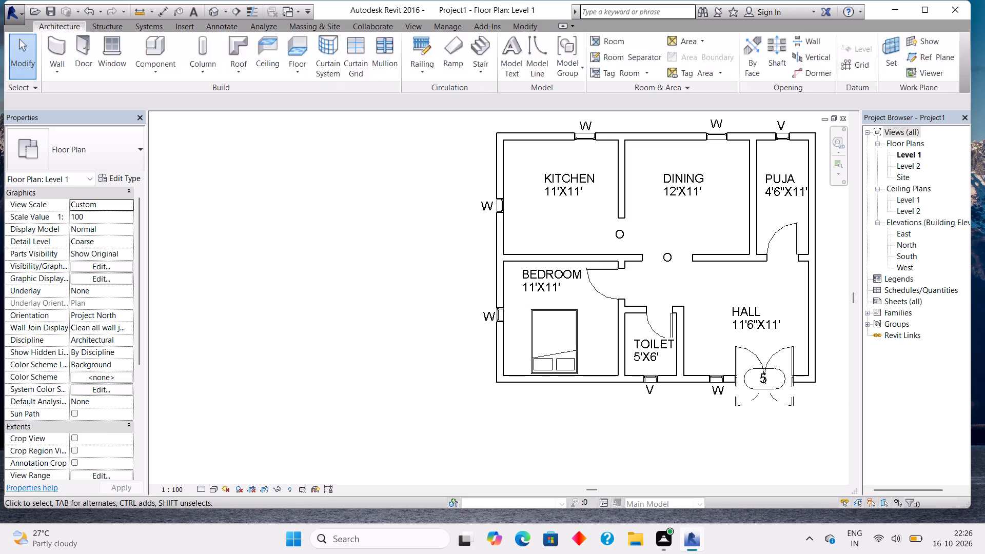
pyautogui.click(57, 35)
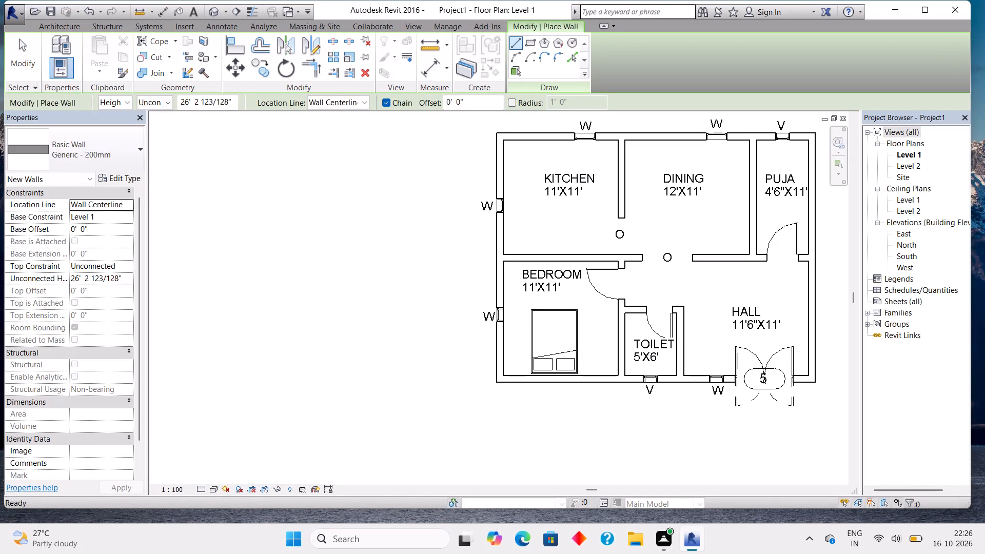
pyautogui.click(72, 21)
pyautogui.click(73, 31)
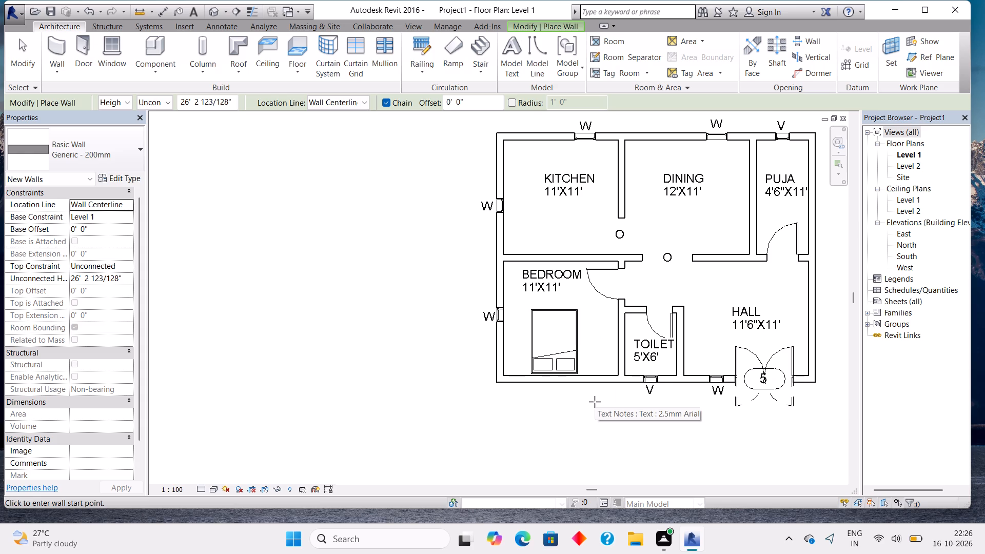
# Build a U-shaped stair south of the bedroom, with a 9-riser run west about 7'-3" long and an 11-riser run back east about 9' long.
pyautogui.click(481, 46)
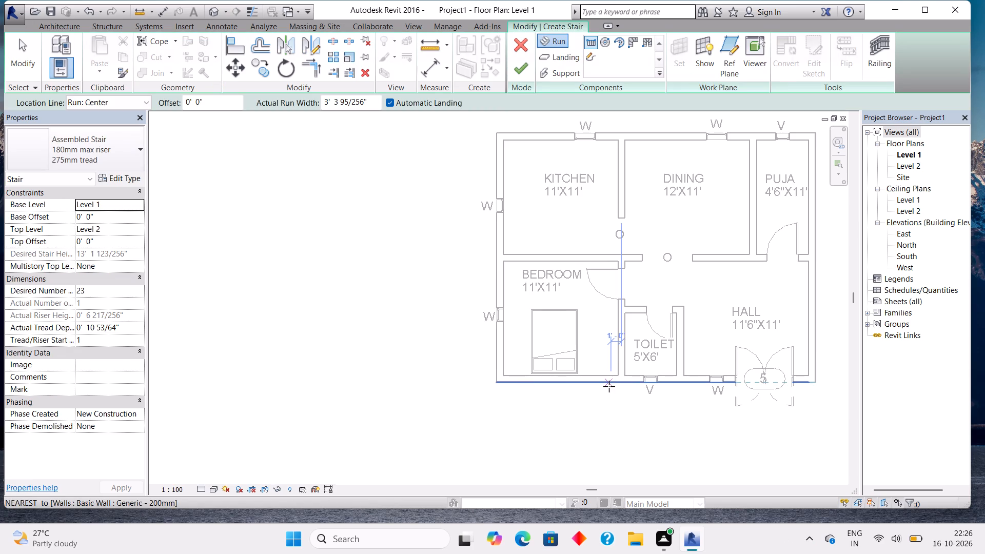
pyautogui.click(613, 400)
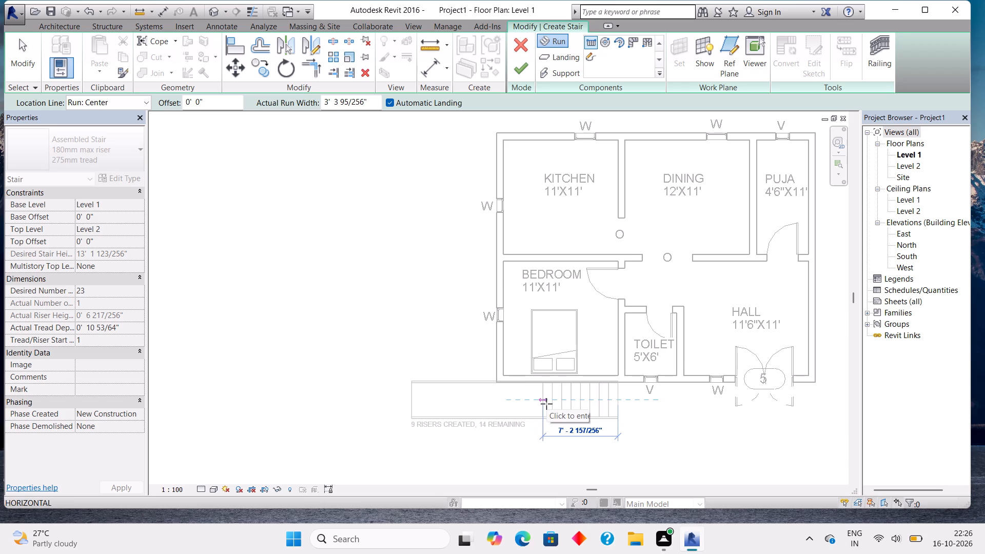
pyautogui.click(546, 404)
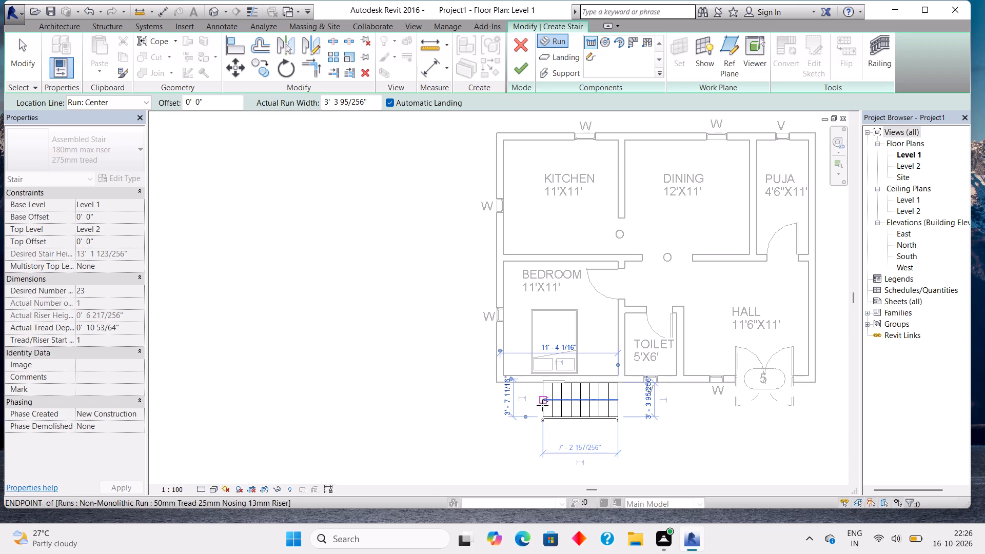
pyautogui.click(540, 458)
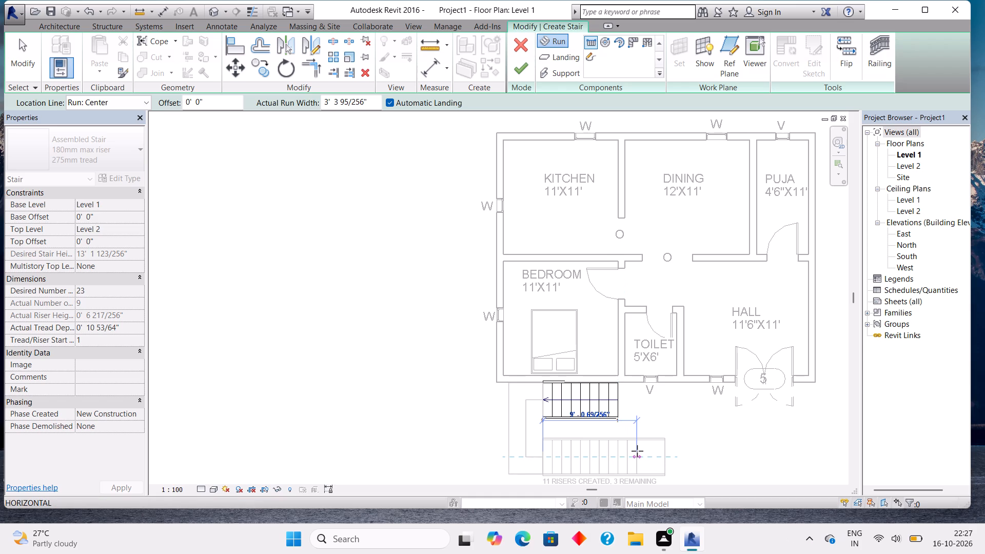
pyautogui.click(637, 451)
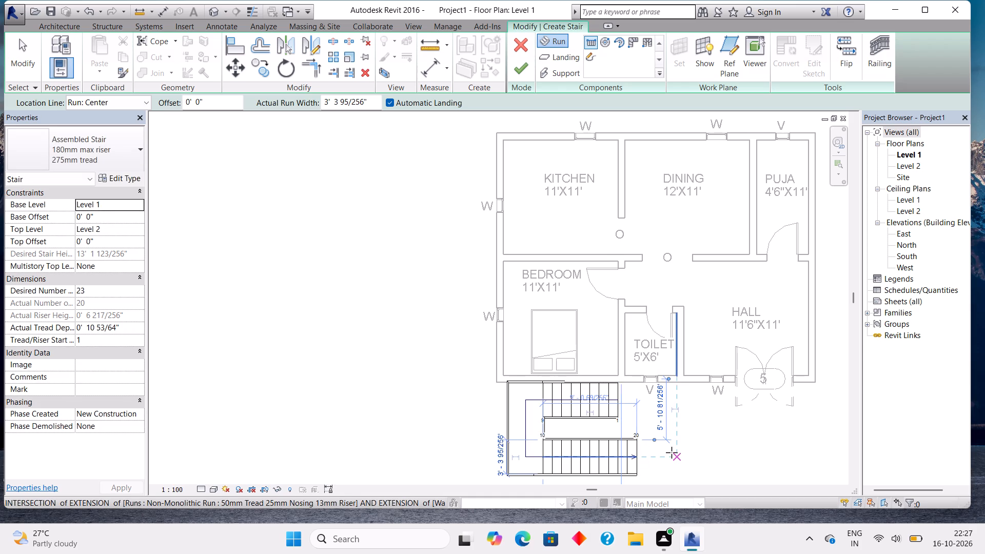
pyautogui.press('Escape')
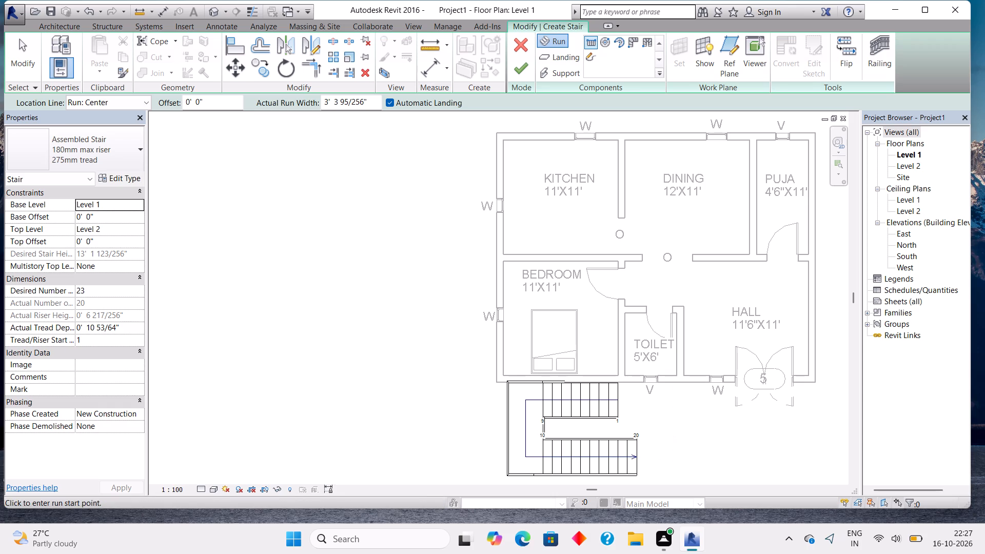
pyautogui.click(525, 70)
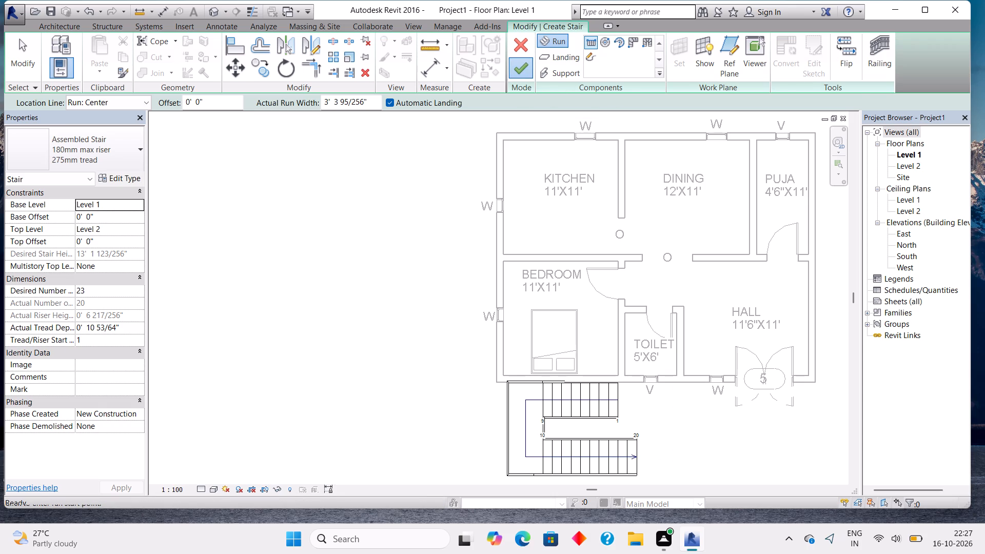
pyautogui.scroll(2, 648, 431)
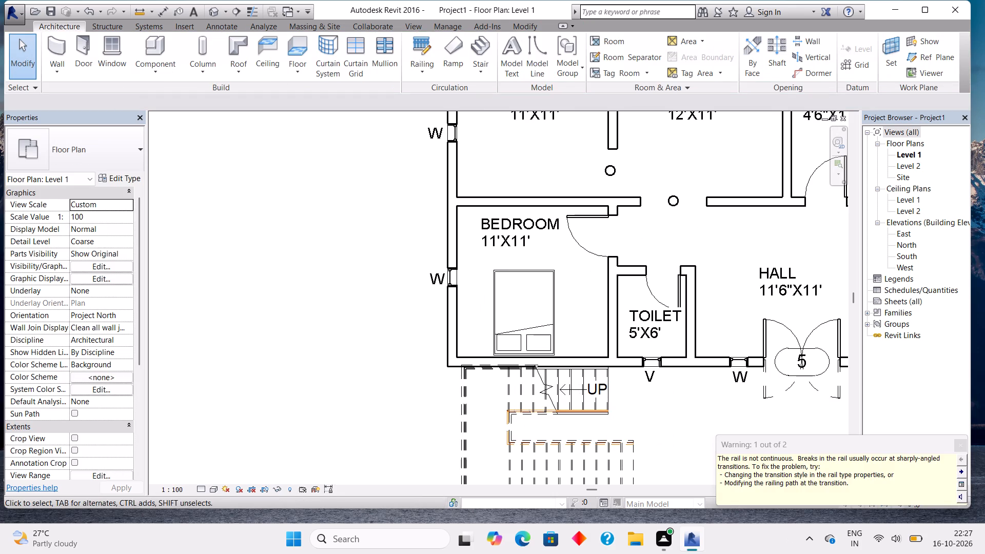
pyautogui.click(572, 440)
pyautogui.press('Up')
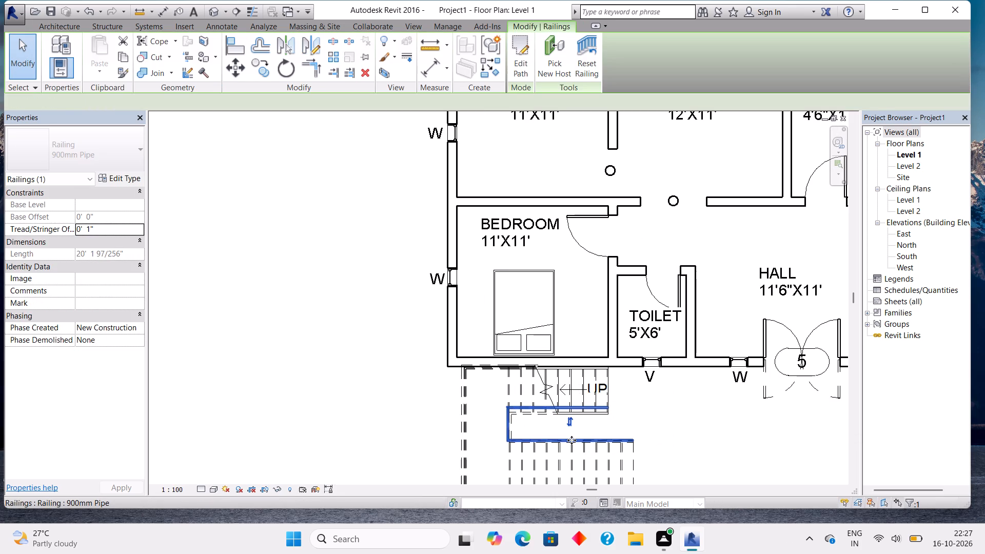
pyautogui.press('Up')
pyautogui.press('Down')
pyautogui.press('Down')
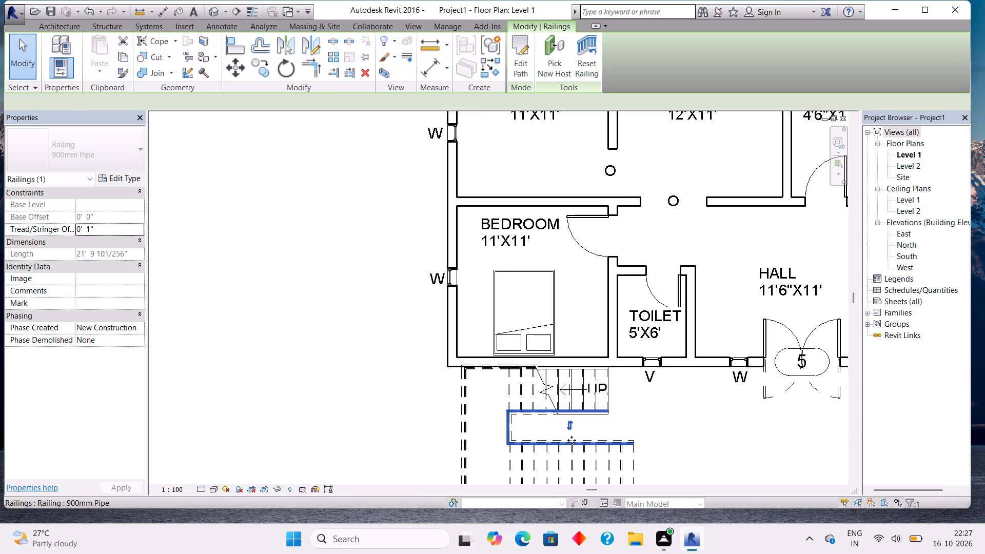
# Nudge the outside stair to a net one increment south and four west, aligning it with the building's west wall.
pyautogui.click(574, 457)
pyautogui.press('Up')
pyautogui.press('Up')
pyautogui.press('Up')
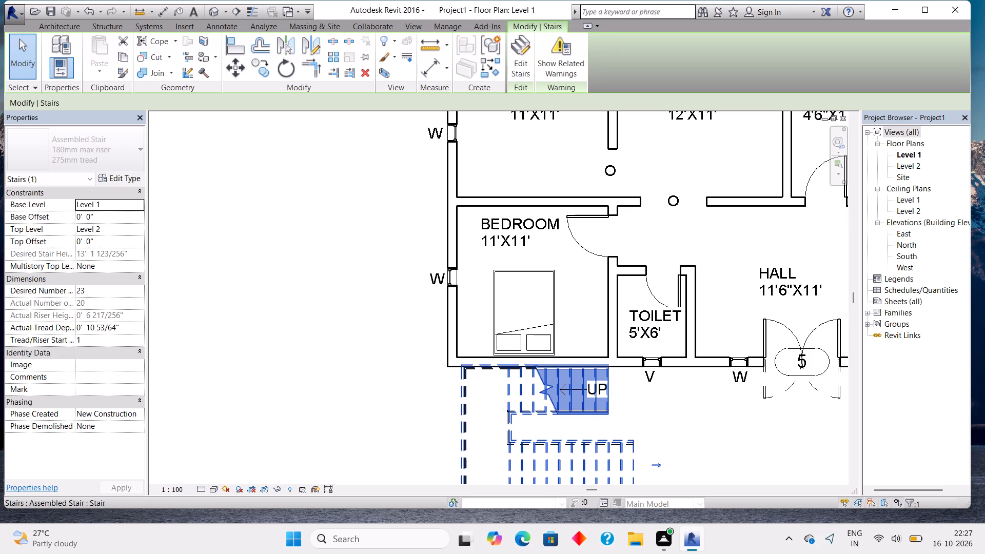
pyautogui.press('Down')
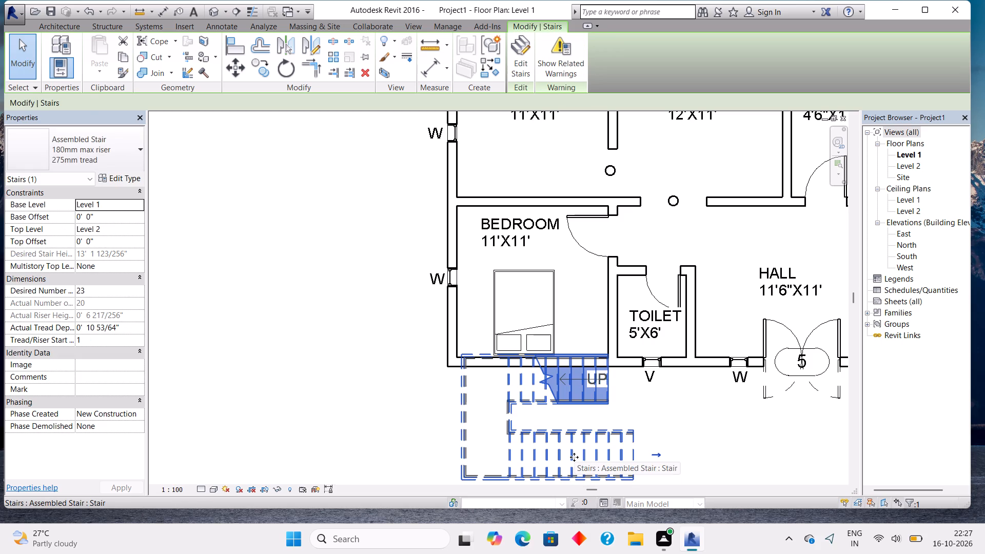
pyautogui.press('Down')
pyautogui.press('Down')
pyautogui.press('Down')
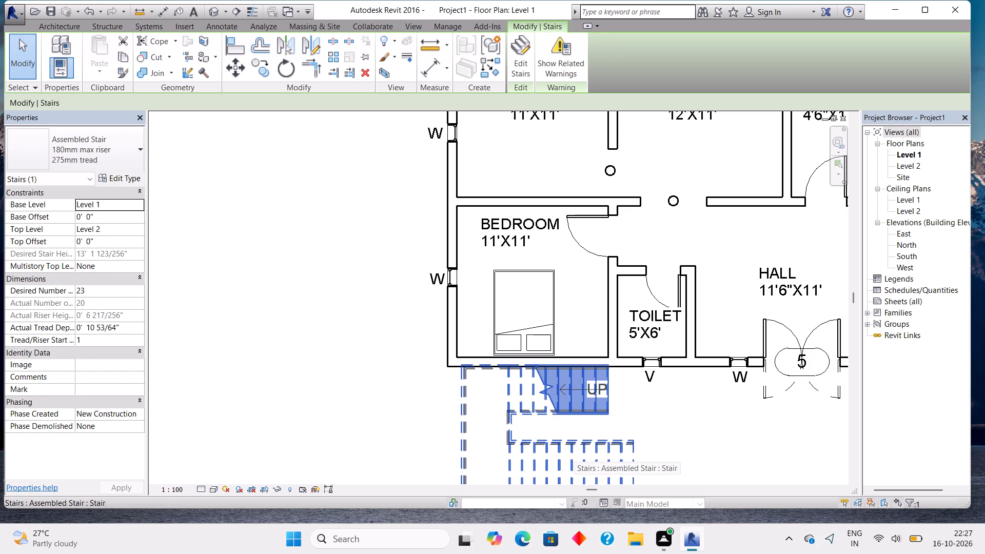
pyautogui.press('Left')
pyautogui.press('Left')
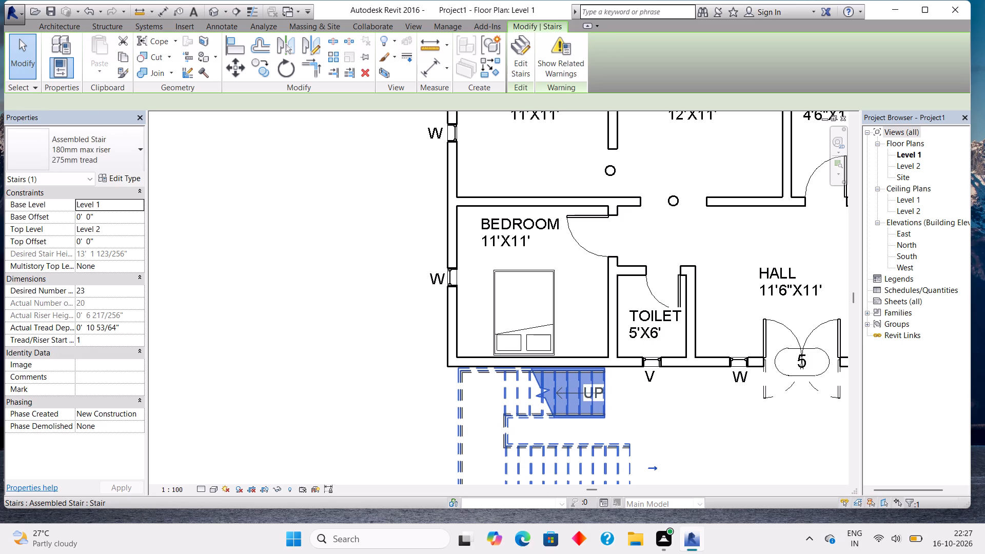
pyautogui.press('Left')
pyautogui.press('Left')
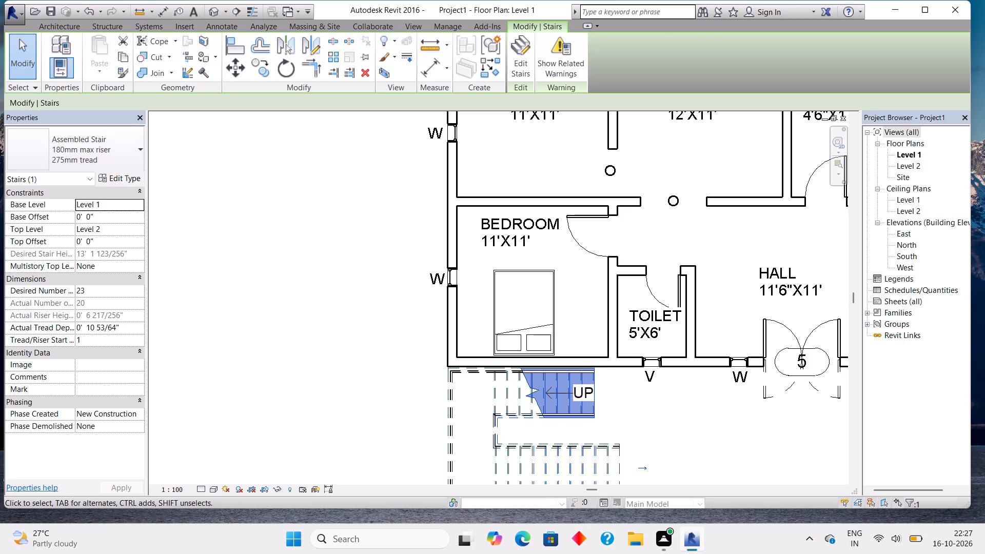
pyautogui.press('Escape')
# Override the walls' cut pattern in the Level 1 floor plan with a black solid fill.
pyautogui.scroll(-2, 626, 436)
pyautogui.moveTo(652, 419); pyautogui.dragTo(675, 370, button='middle')
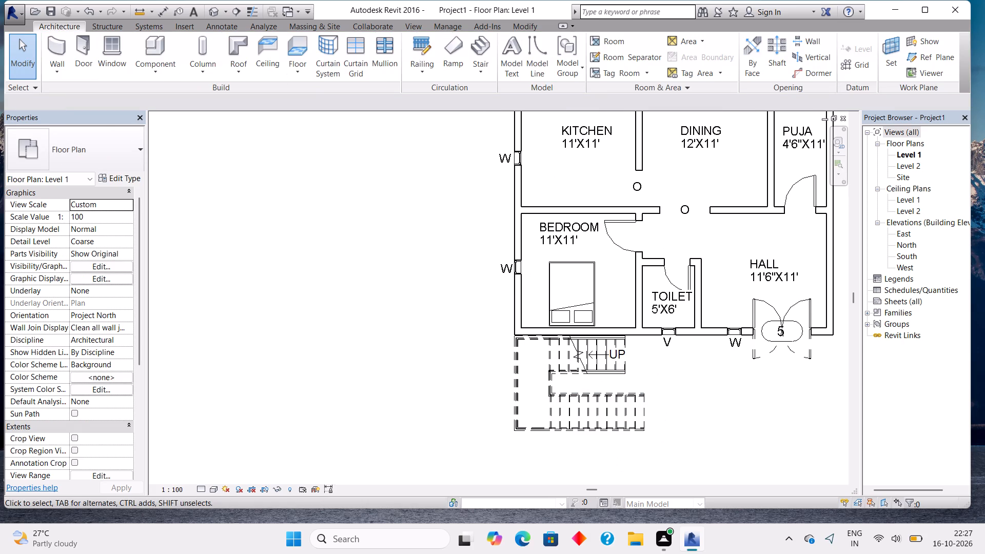
pyautogui.scroll(-1, 675, 370)
pyautogui.moveTo(664, 380); pyautogui.dragTo(624, 405, button='middle')
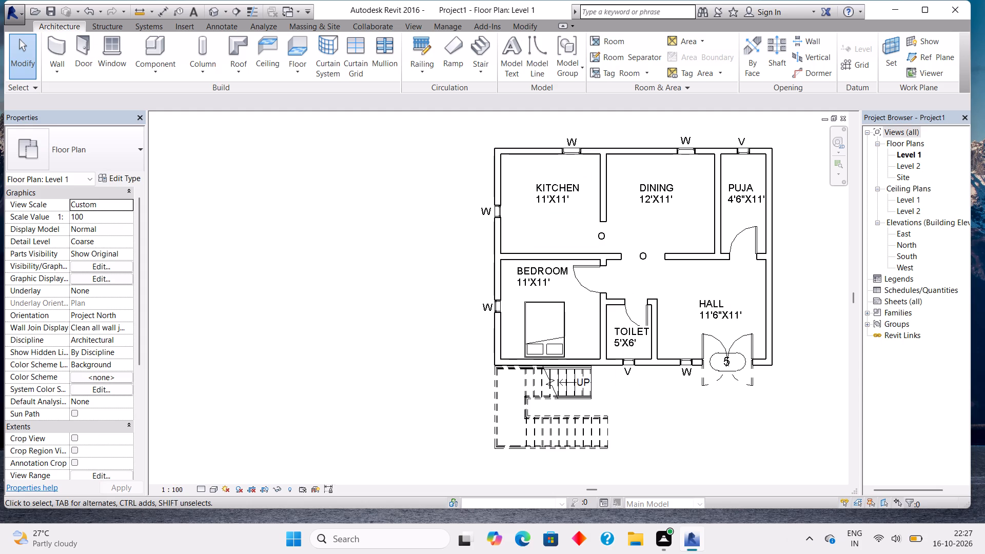
pyautogui.click(102, 267)
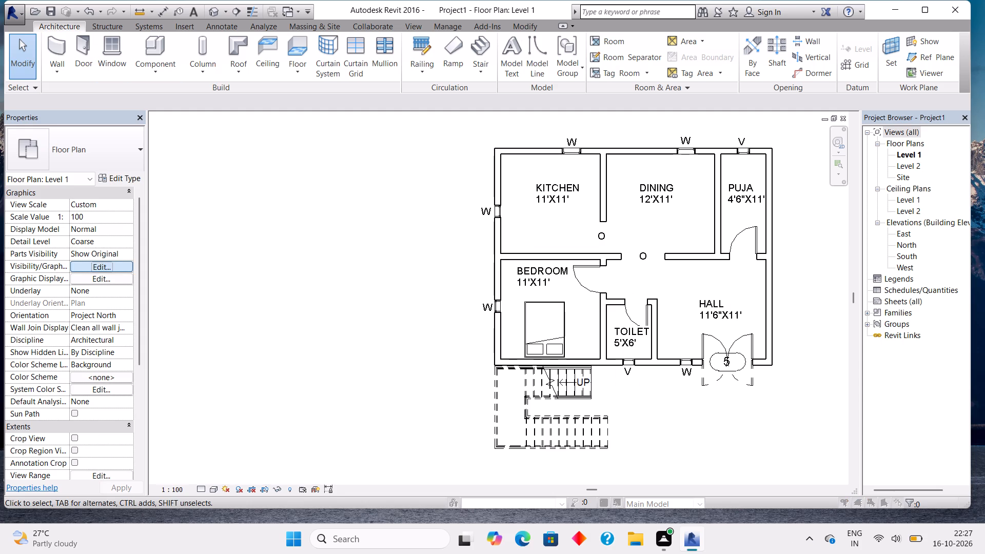
pyautogui.scroll(-16, 569, 285)
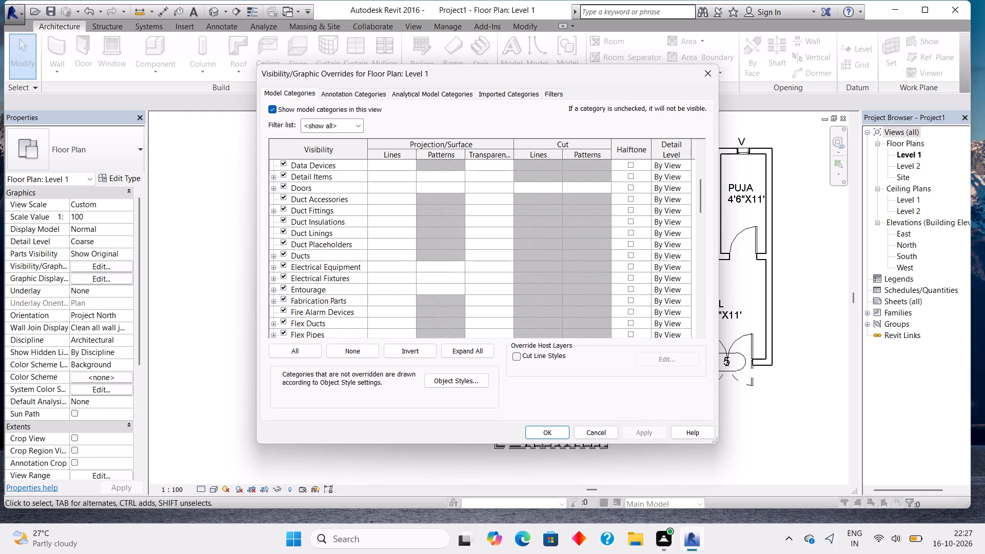
pyautogui.scroll(-20, 567, 290)
pyautogui.scroll(-20, 567, 290)
pyautogui.scroll(-4, 567, 290)
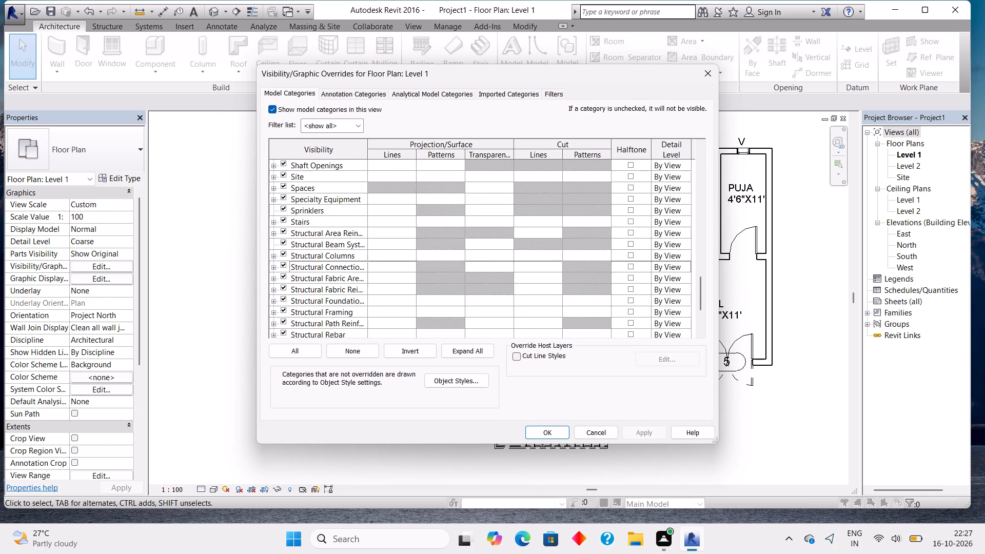
pyautogui.scroll(-12, 565, 299)
pyautogui.doubleClick(583, 290)
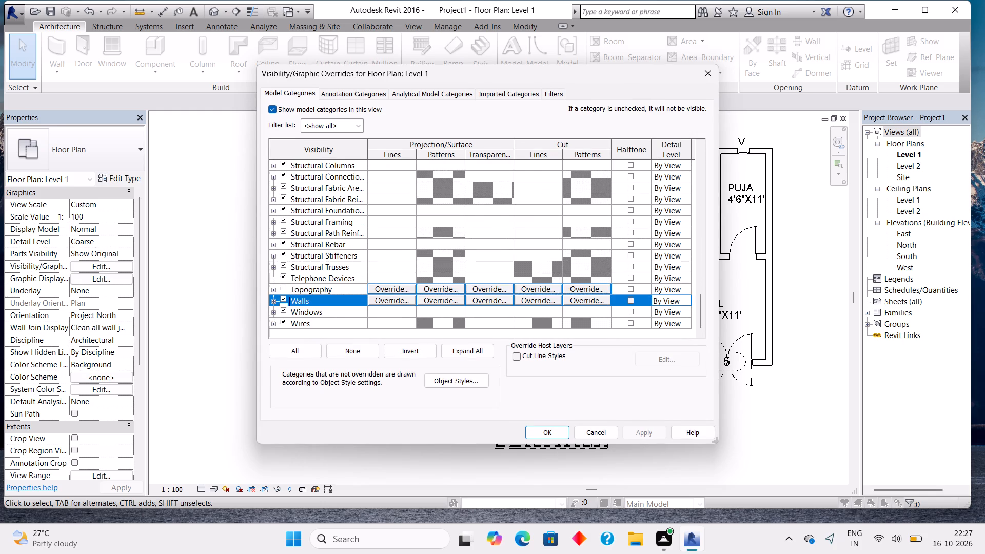
pyautogui.click(578, 307)
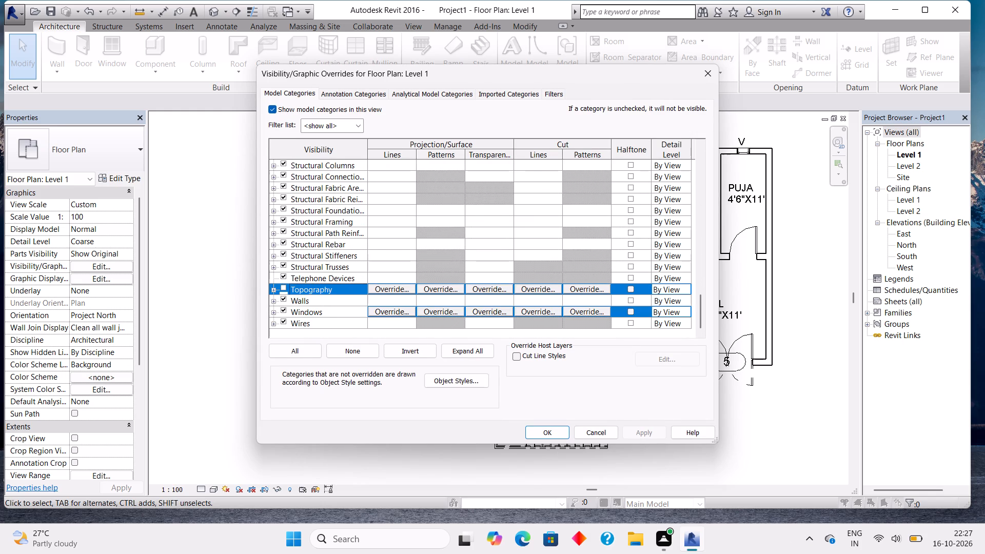
pyautogui.click(582, 302)
pyautogui.click(582, 302)
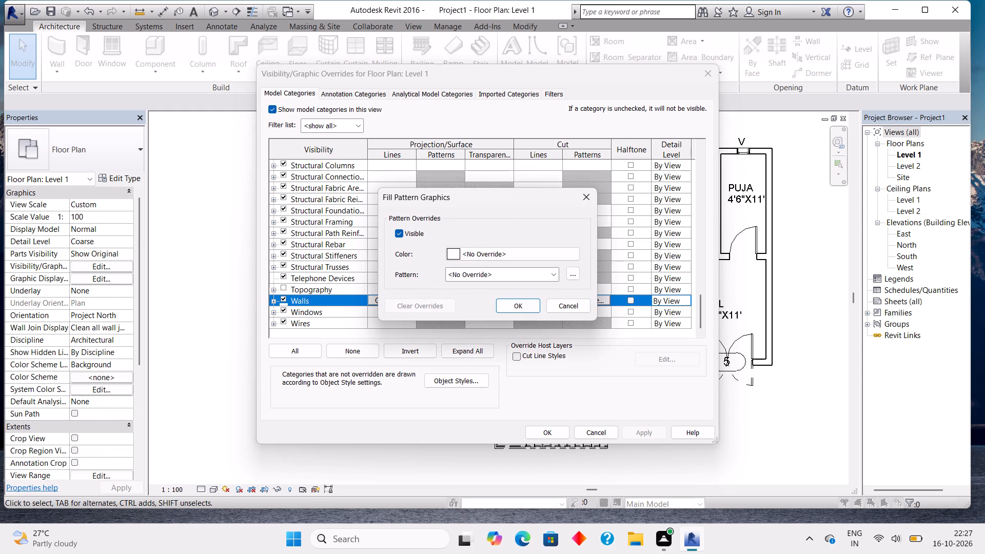
pyautogui.click(449, 257)
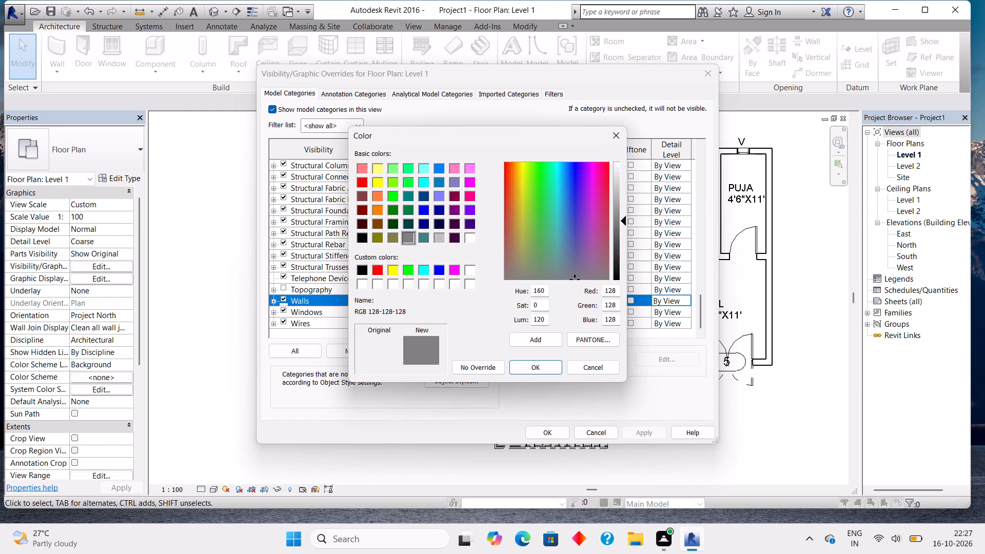
pyautogui.click(359, 272)
pyautogui.click(525, 371)
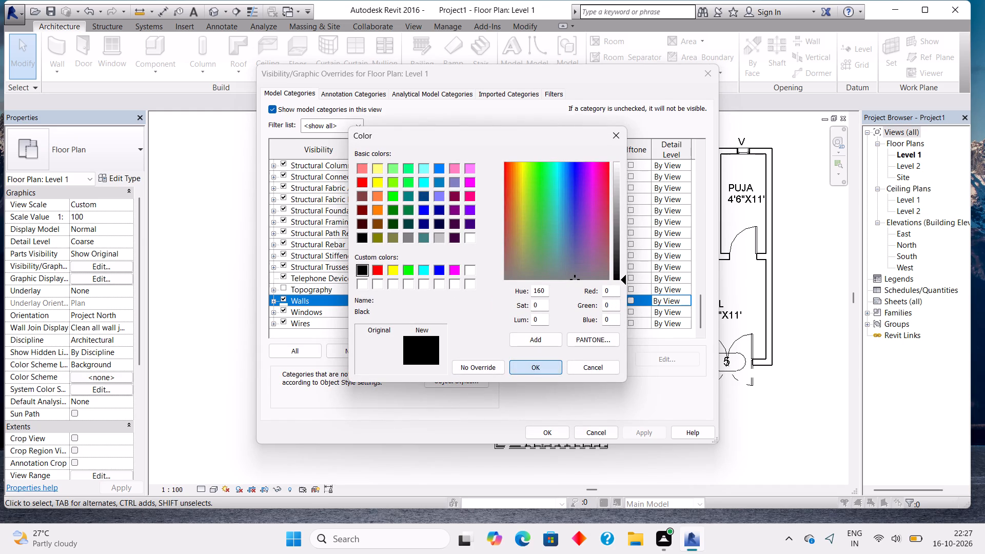
pyautogui.click(489, 279)
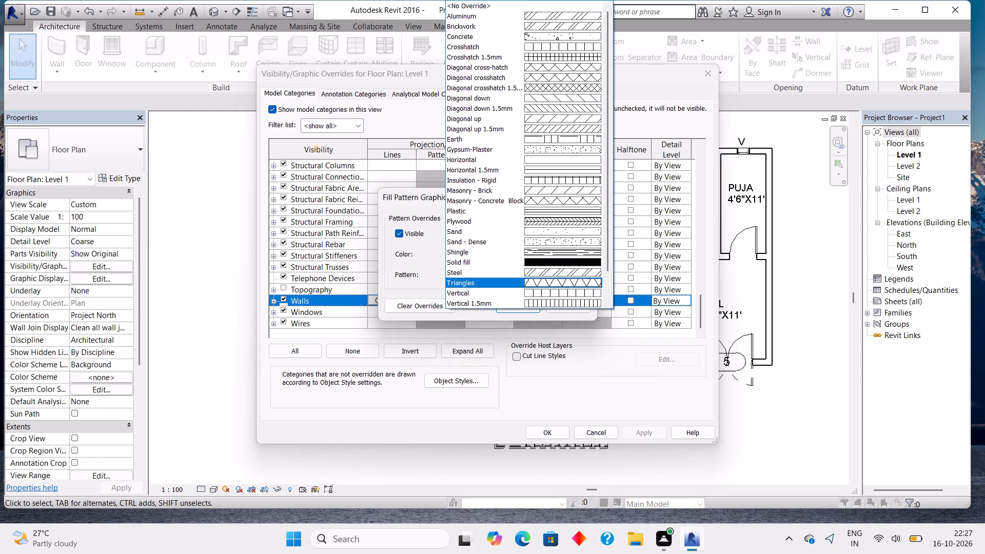
pyautogui.click(546, 264)
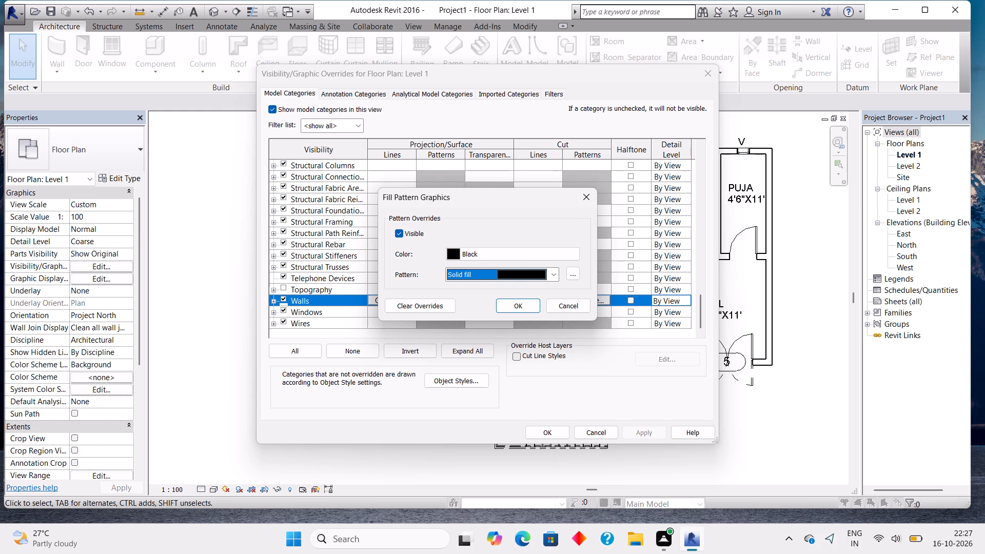
pyautogui.click(520, 305)
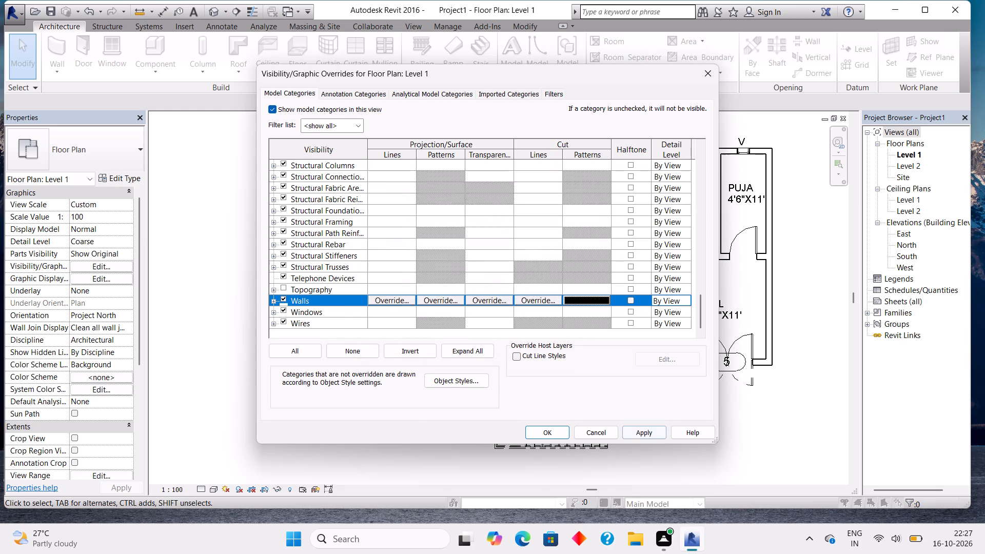
pyautogui.click(635, 436)
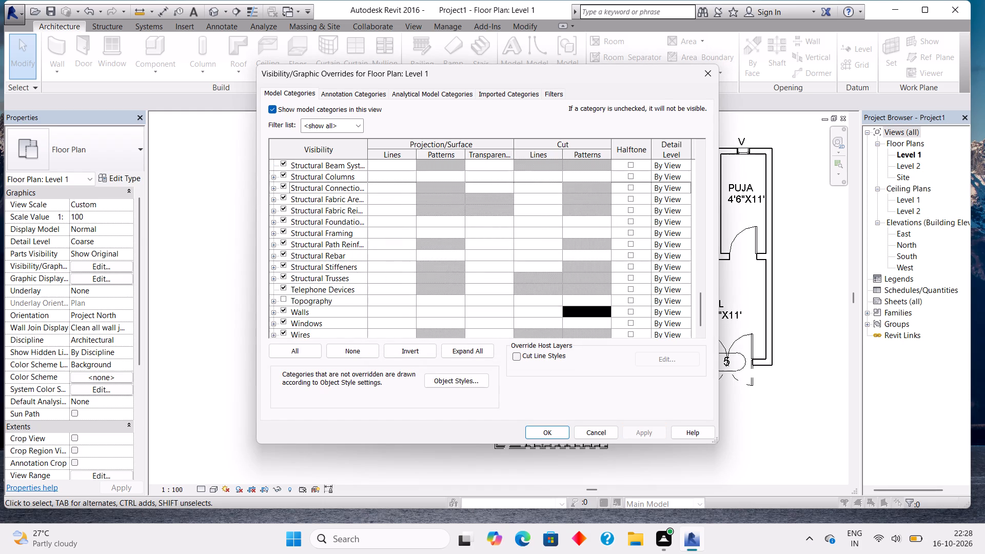
pyautogui.click(548, 433)
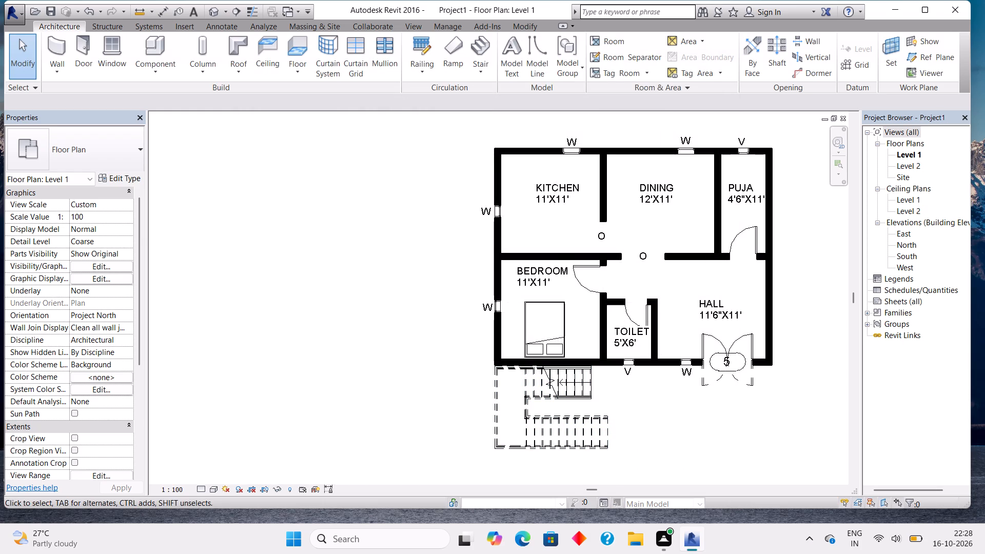
# Save the project as PLAN 15 in the Documents folder.
pyautogui.scroll(-2, 658, 411)
pyautogui.moveTo(803, 307); pyautogui.dragTo(765, 326, button='middle')
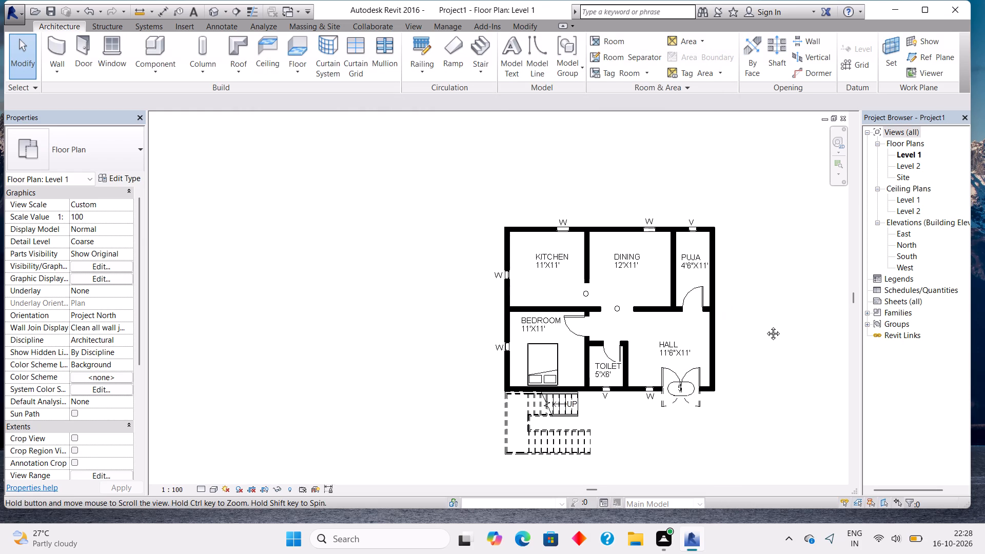
pyautogui.moveTo(765, 326); pyautogui.dragTo(644, 309, button='middle')
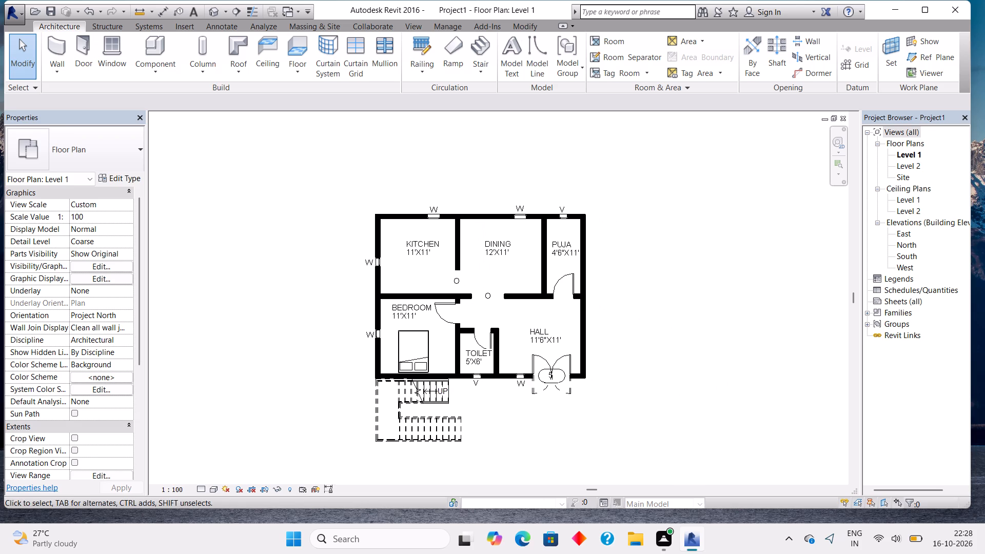
pyautogui.click(49, 9)
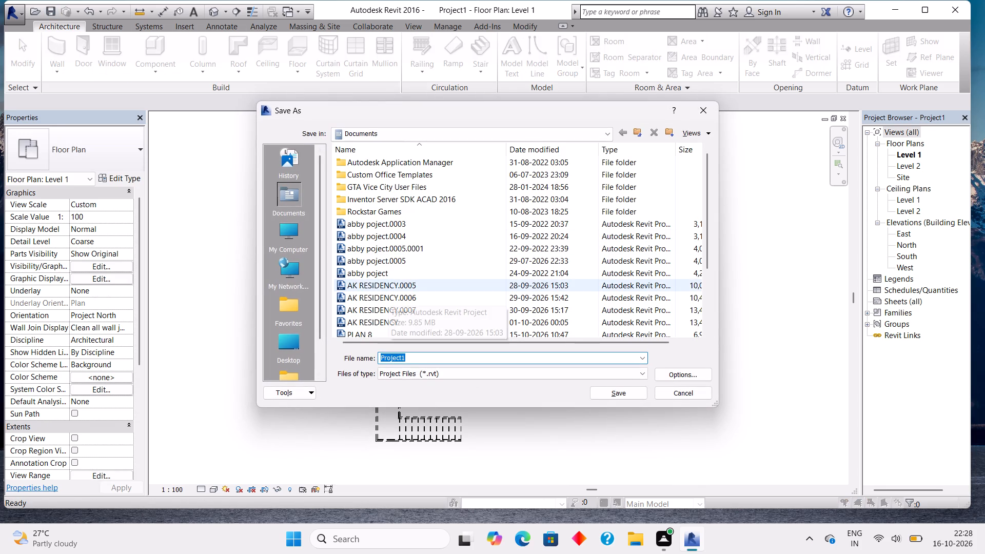
pyautogui.press('BackSpace')
pyautogui.scroll(-11, 545, 248)
pyautogui.write('PLAN 15')
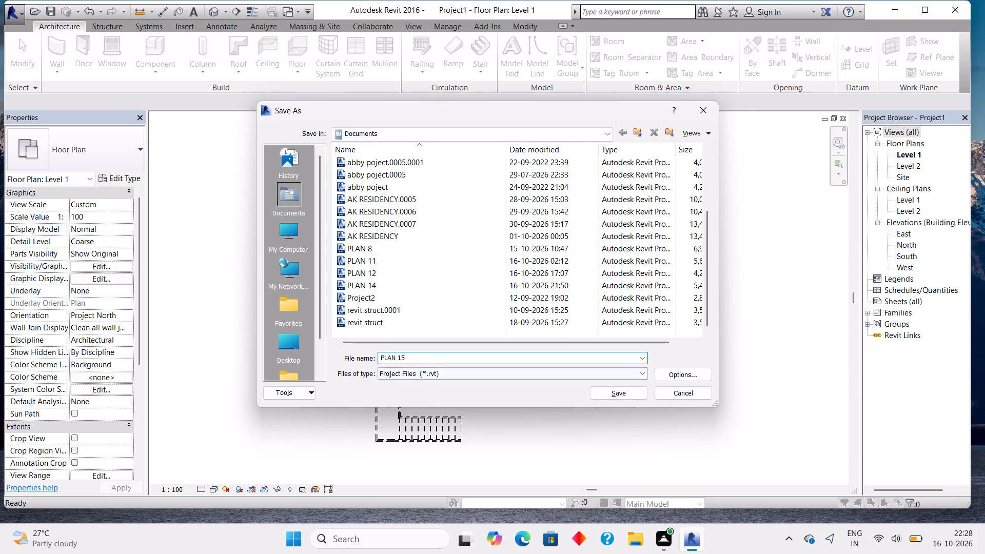
pyautogui.click(606, 393)
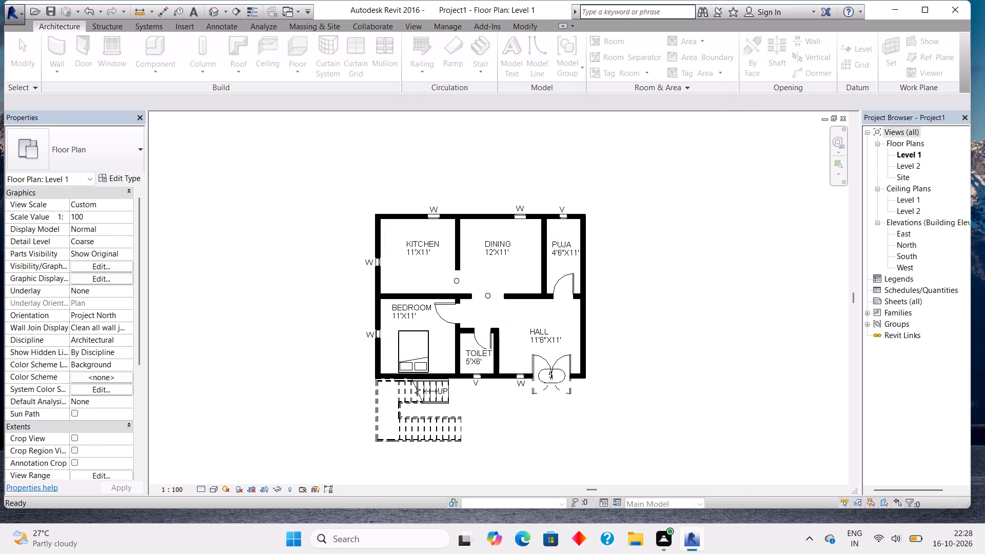